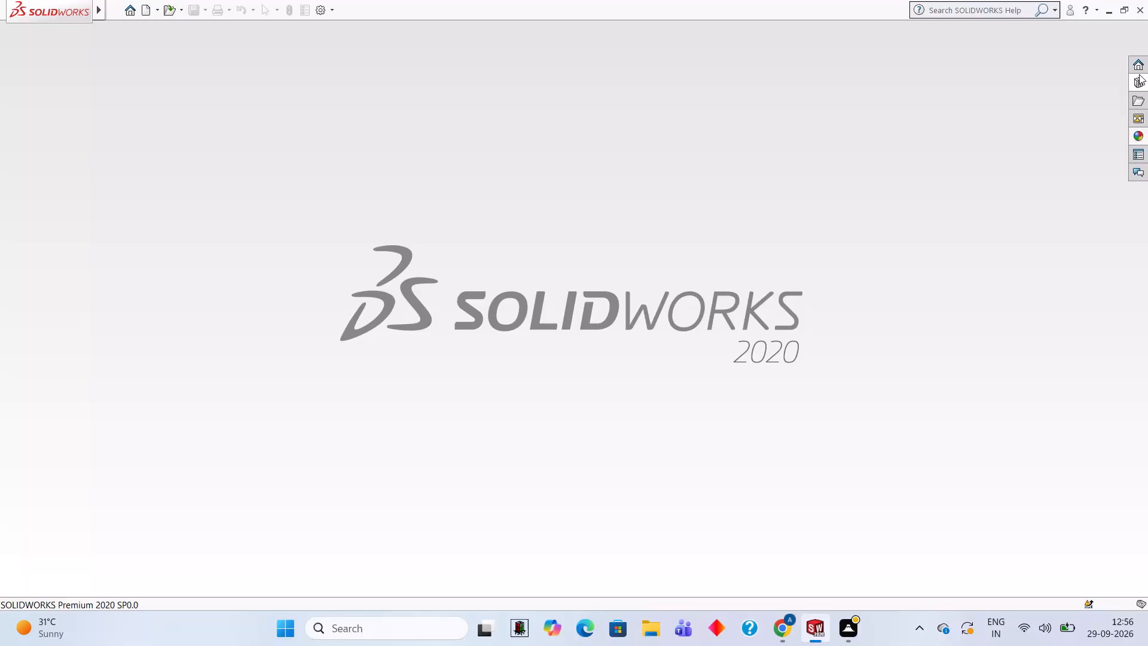
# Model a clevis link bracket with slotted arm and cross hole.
# Create a new part document and start a sketch on the Front Plane.
pyautogui.click(149, 17)
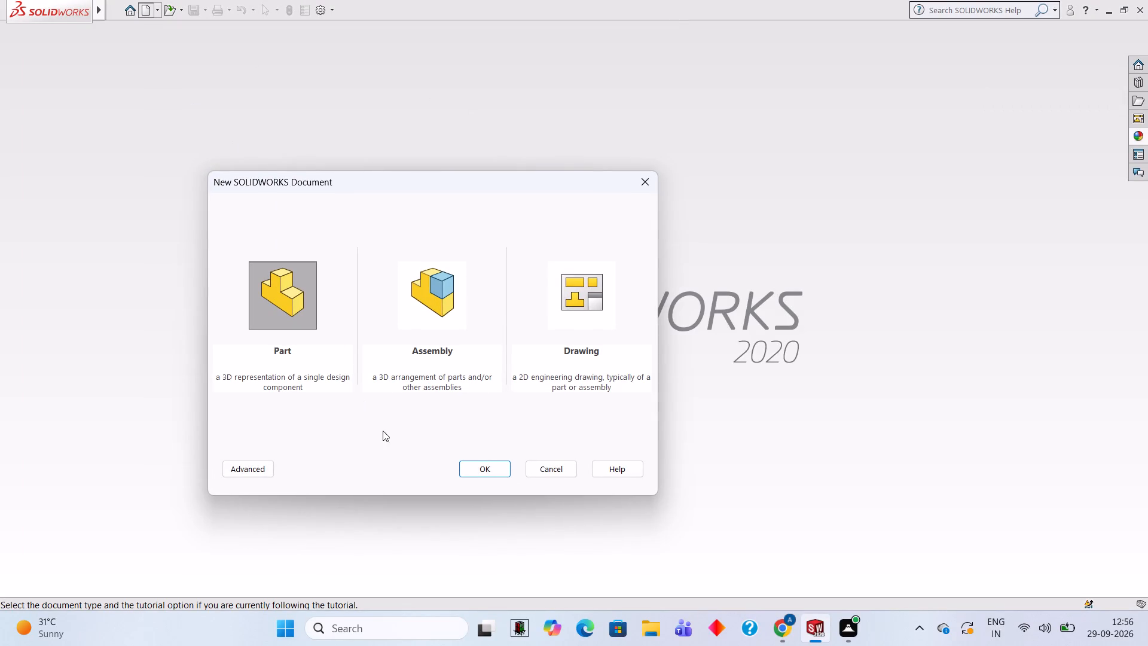
pyautogui.click(487, 470)
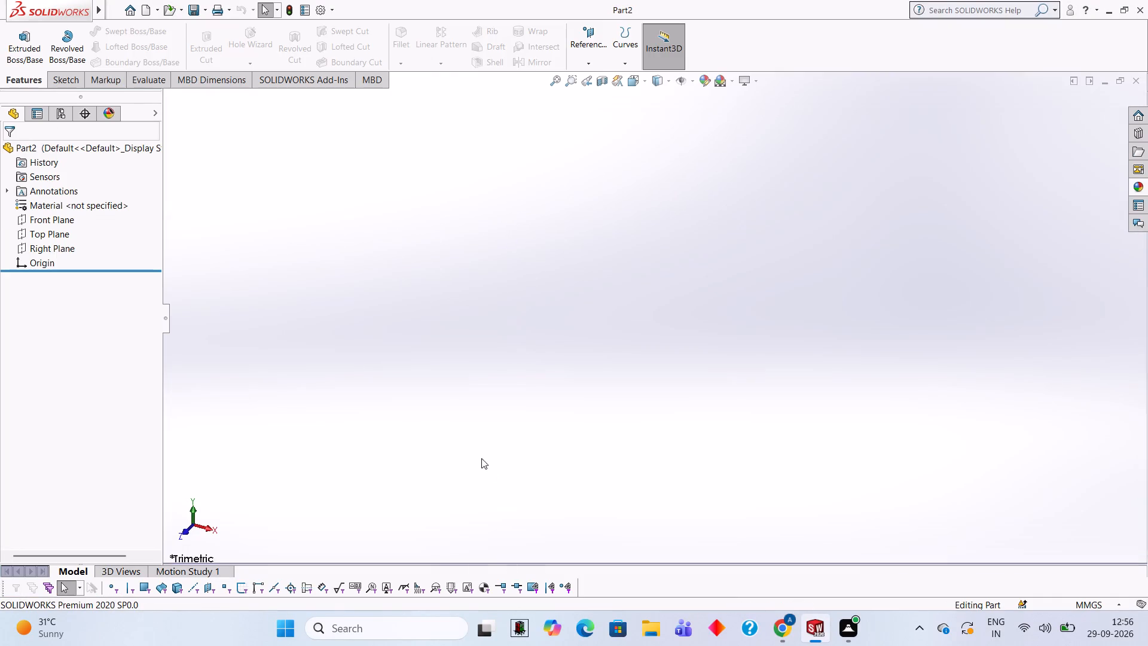
pyautogui.click(50, 219)
pyautogui.click(56, 208)
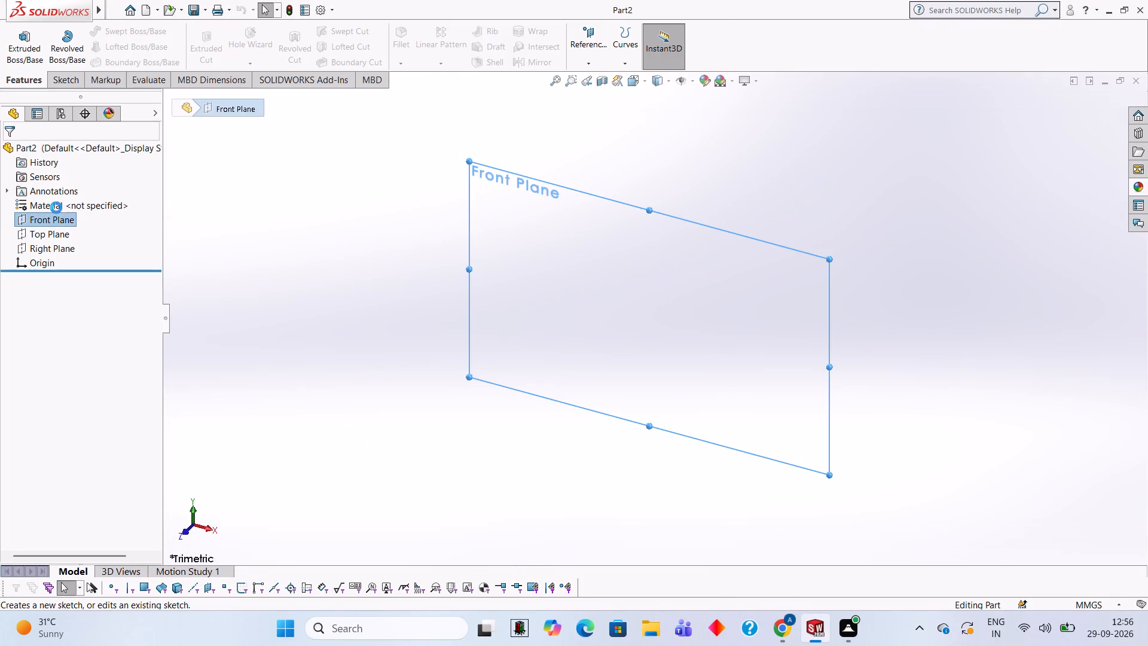
pyautogui.moveTo(598, 287); pyautogui.dragTo(590, 281)
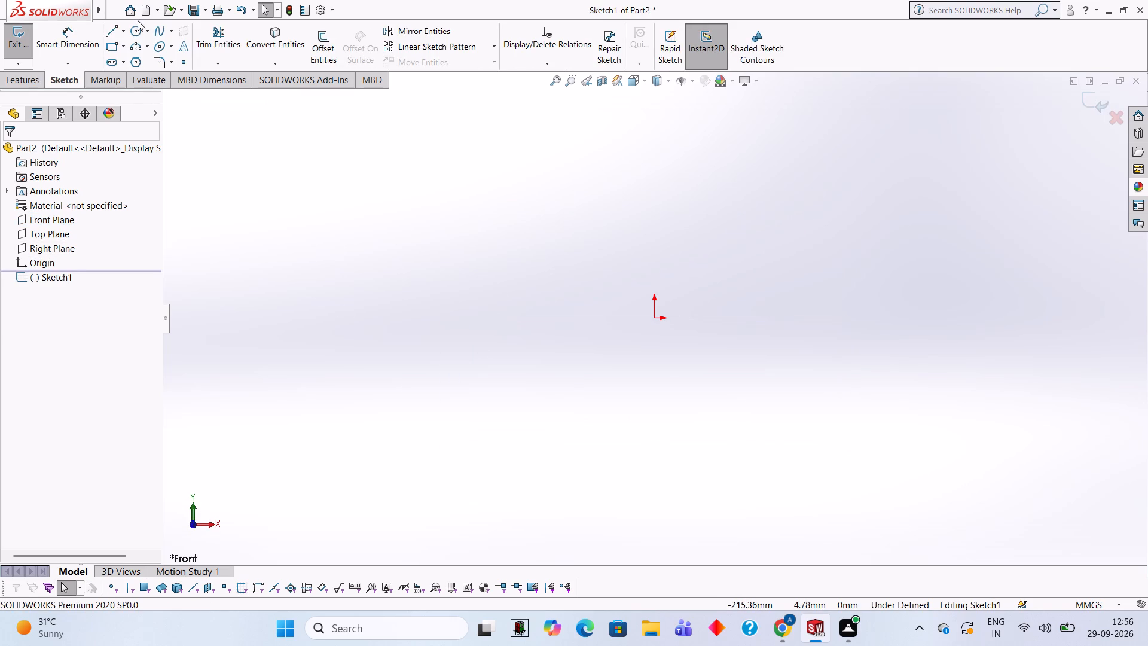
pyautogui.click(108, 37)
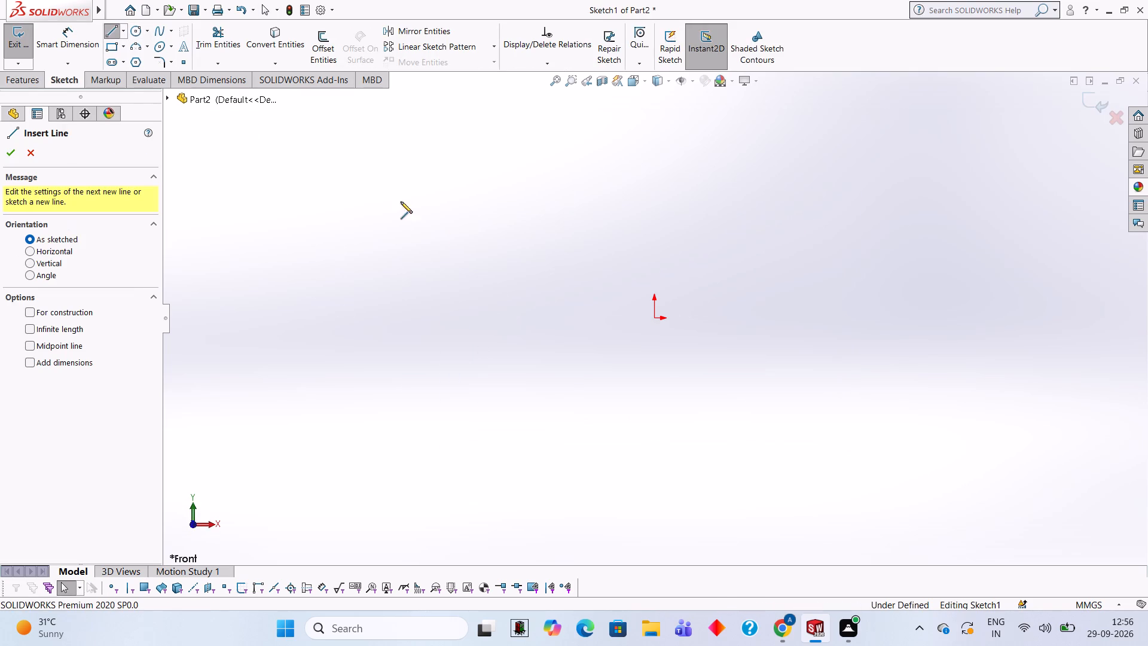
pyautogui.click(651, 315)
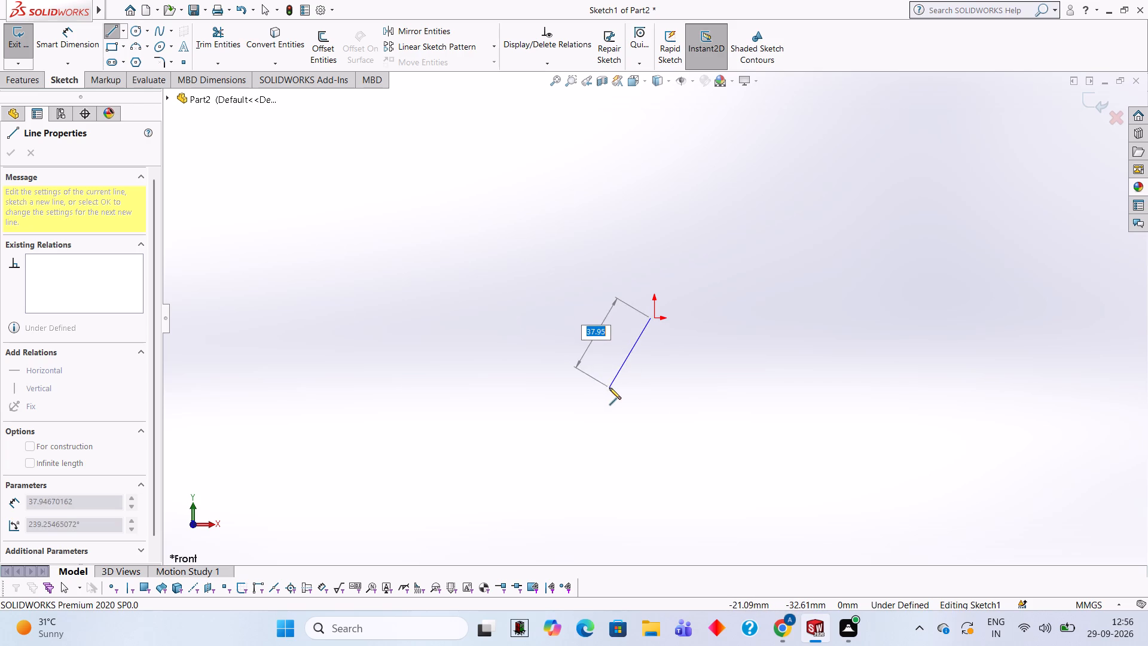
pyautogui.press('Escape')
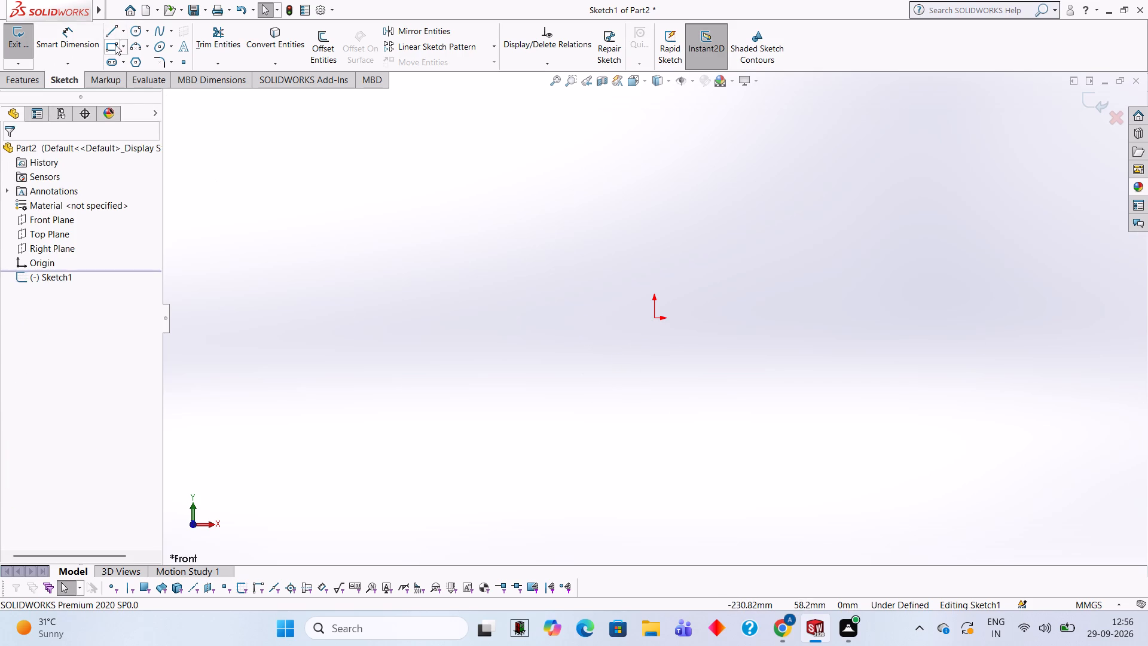
# Sketch a 52 mm horizontal line starting at the origin and extending in the positive X direction.
pyautogui.click(114, 33)
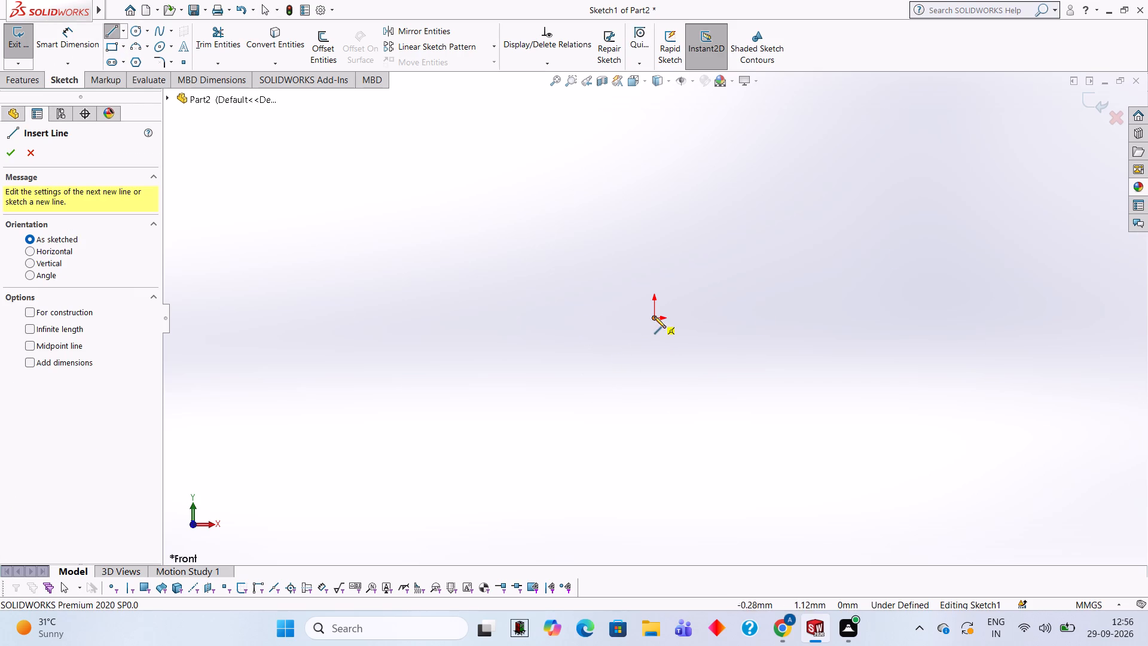
pyautogui.click(654, 316)
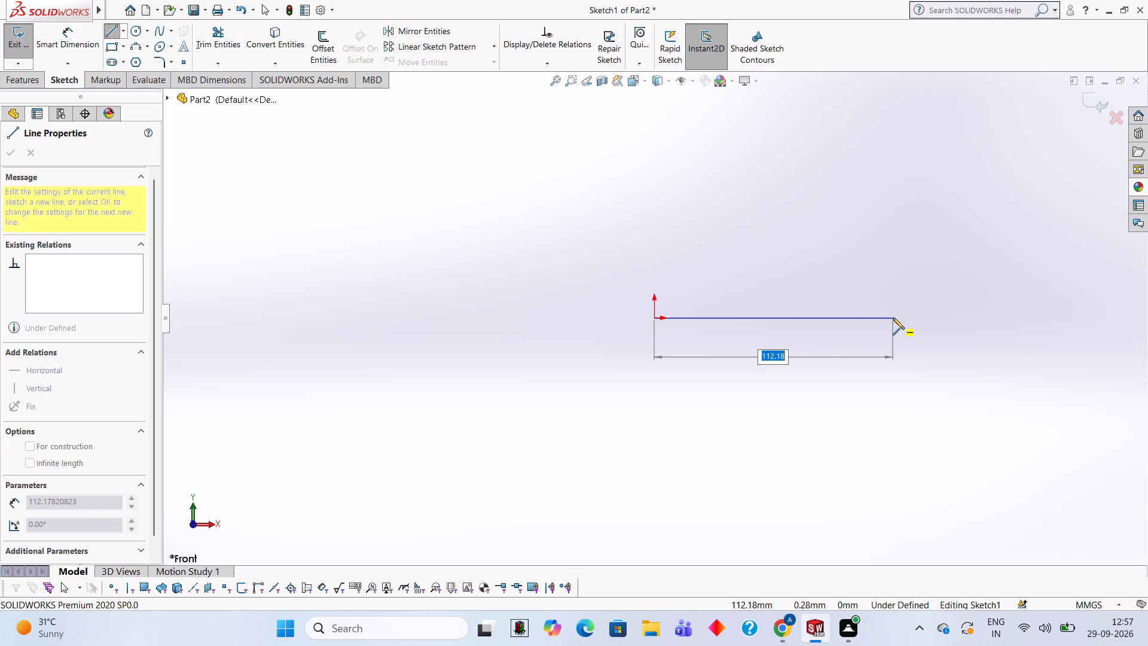
pyautogui.write('52')
pyautogui.press('Return')
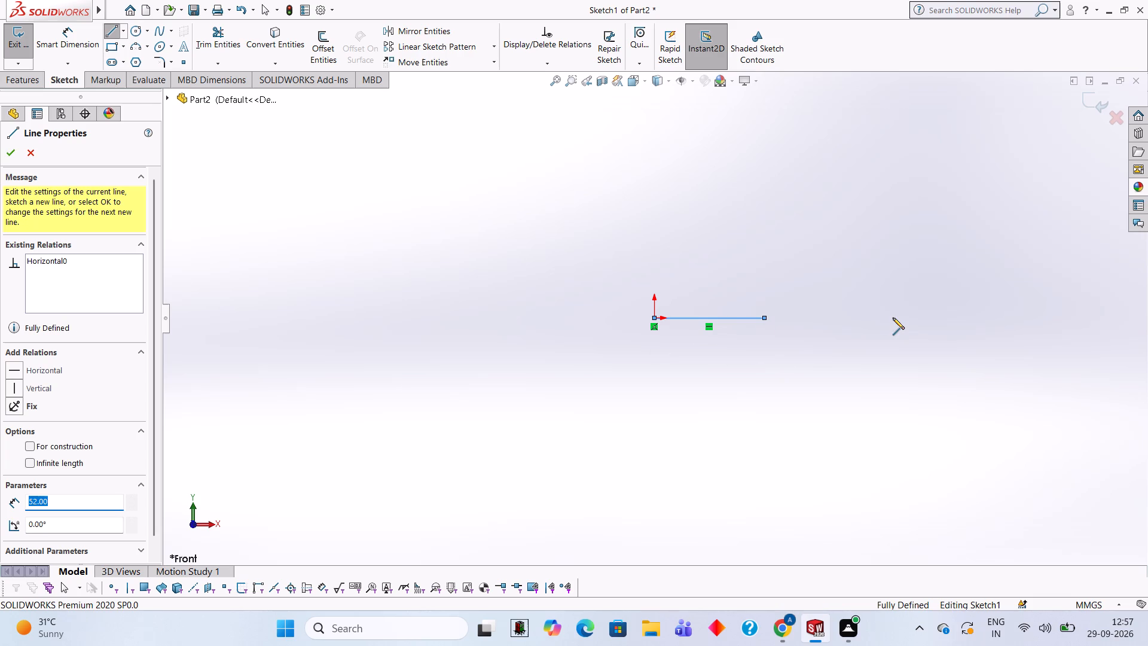
pyautogui.scroll(-3, 764, 320)
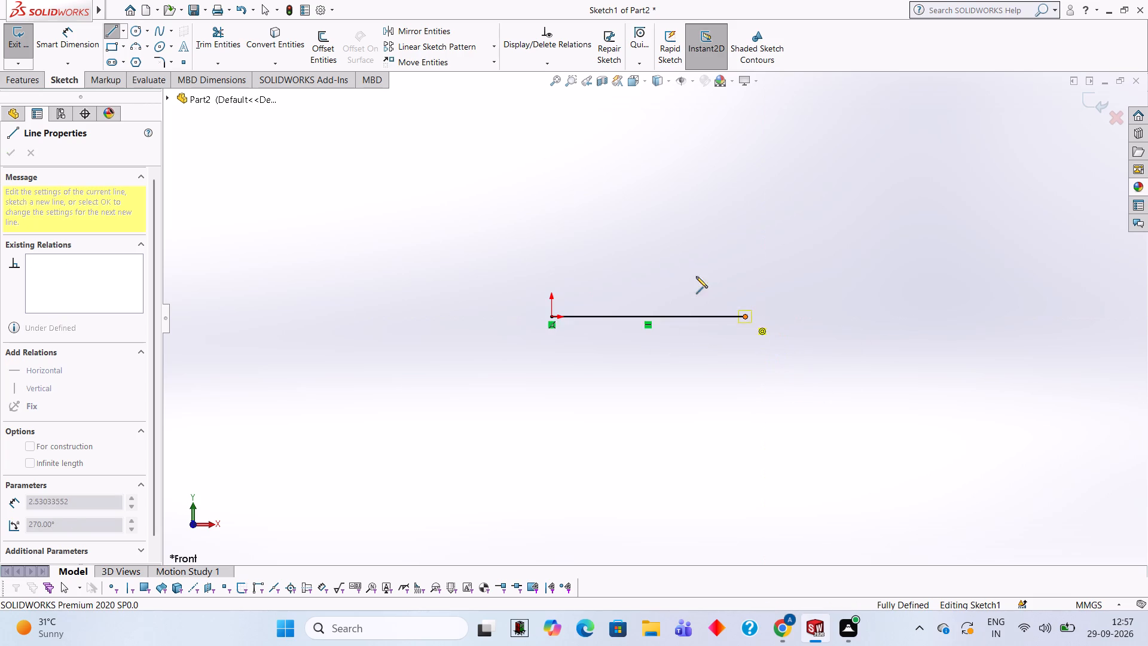
pyautogui.scroll(-2, 655, 267)
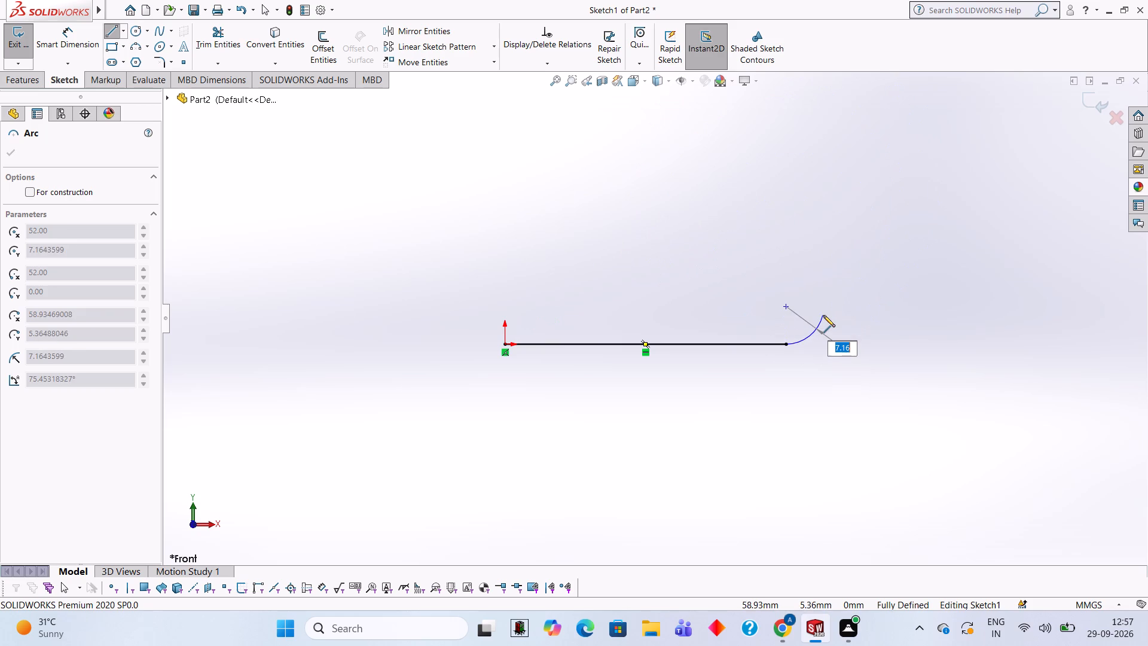
pyautogui.press('Escape')
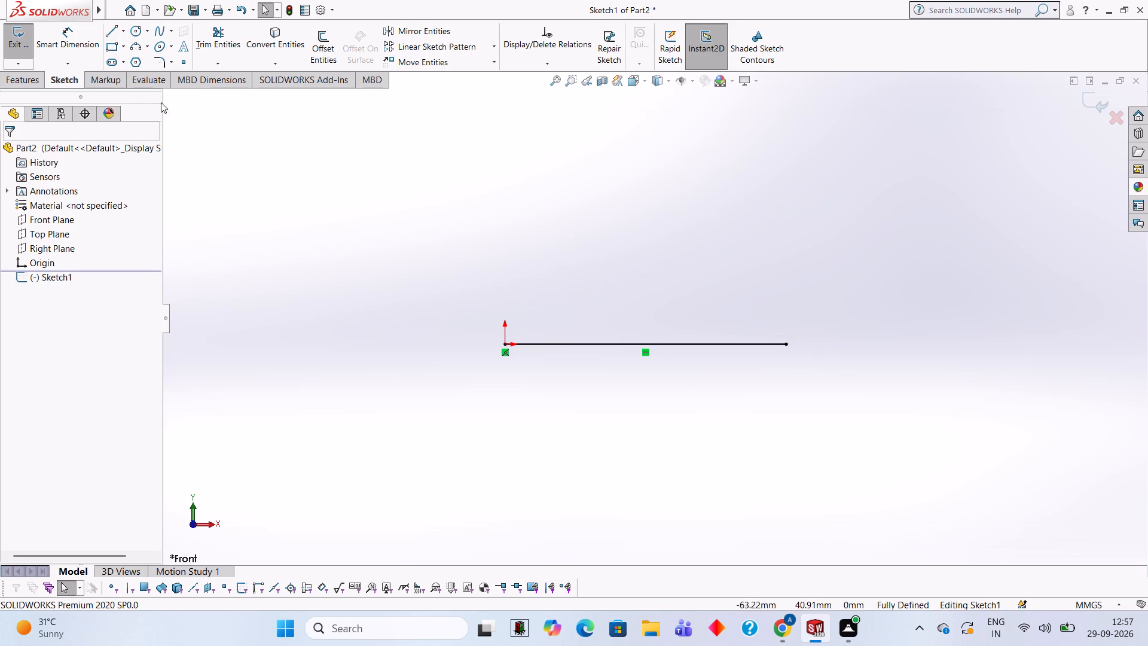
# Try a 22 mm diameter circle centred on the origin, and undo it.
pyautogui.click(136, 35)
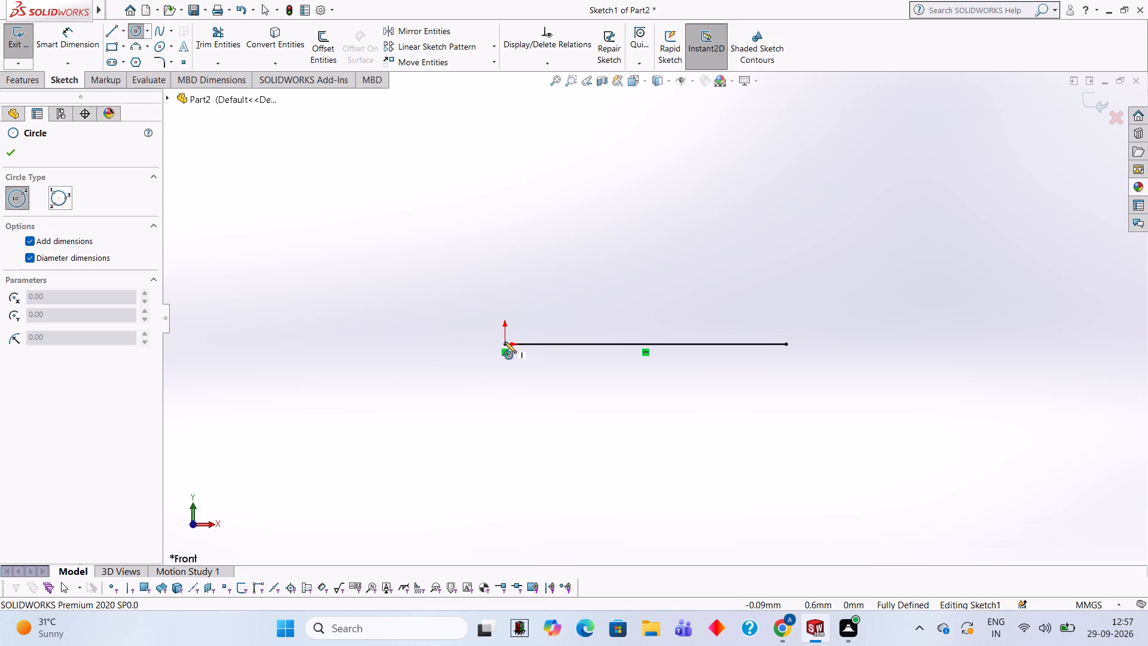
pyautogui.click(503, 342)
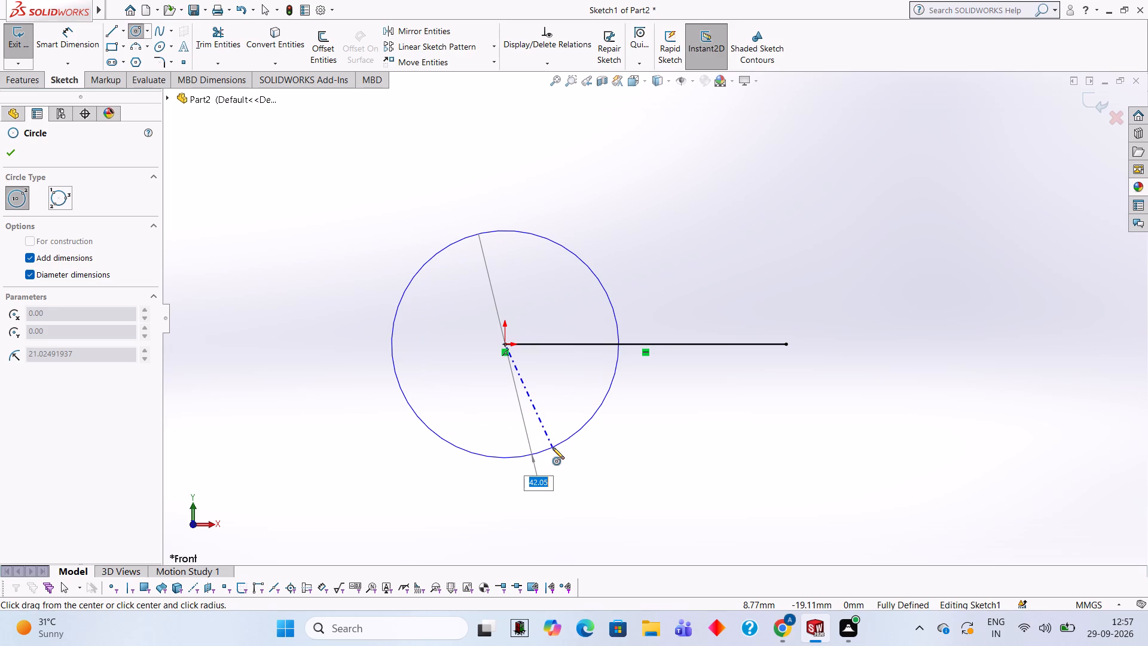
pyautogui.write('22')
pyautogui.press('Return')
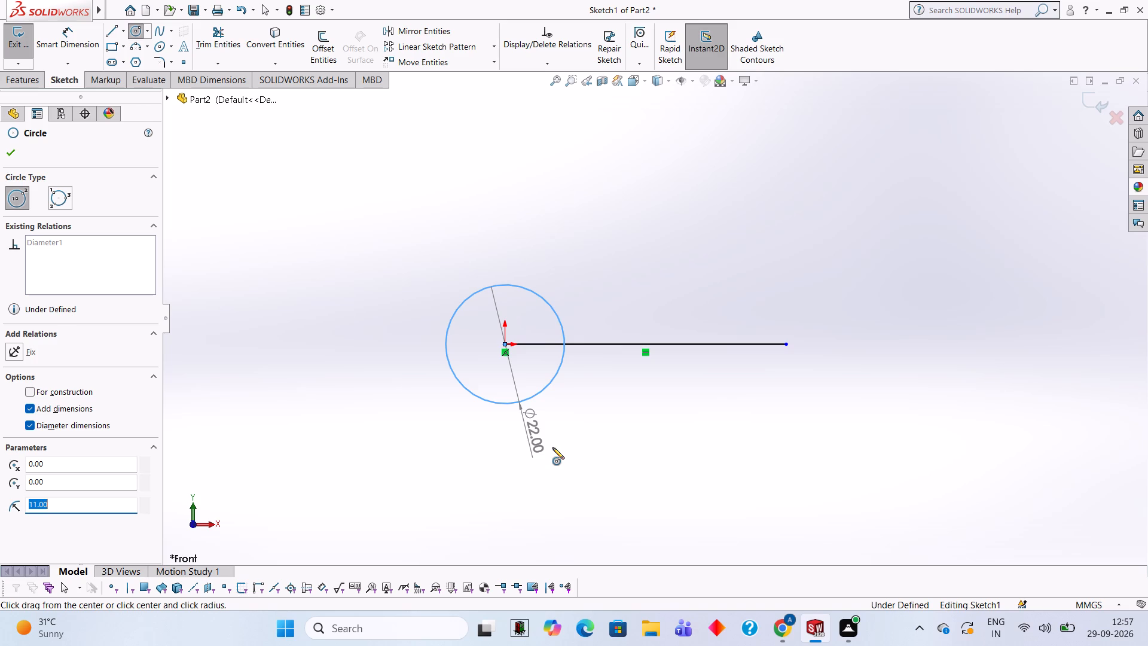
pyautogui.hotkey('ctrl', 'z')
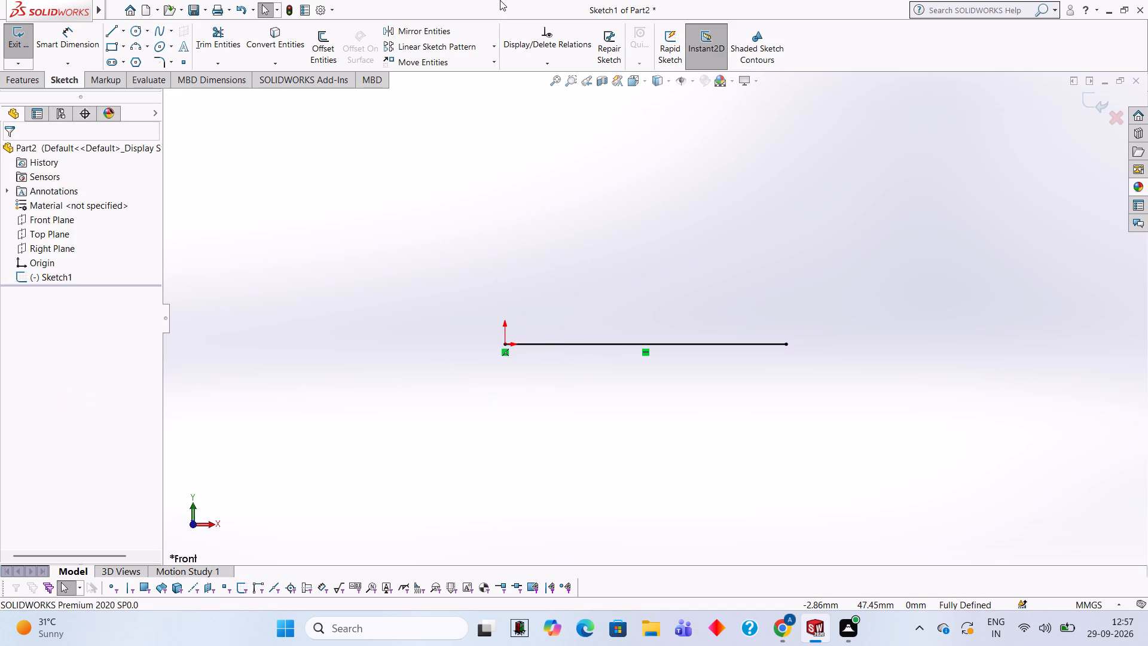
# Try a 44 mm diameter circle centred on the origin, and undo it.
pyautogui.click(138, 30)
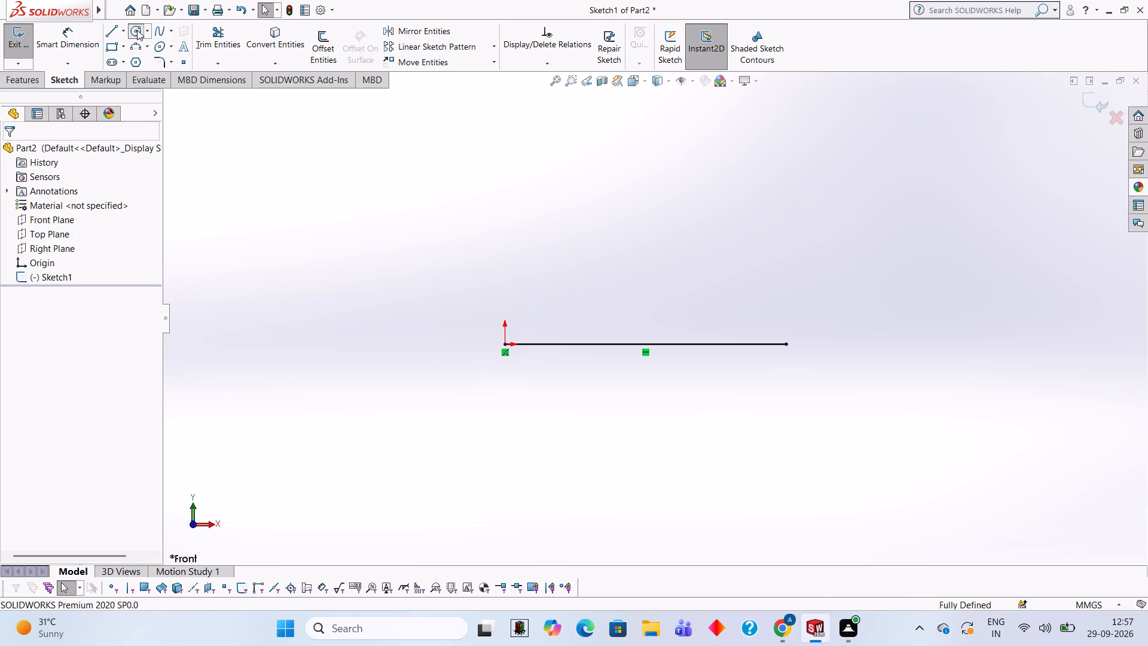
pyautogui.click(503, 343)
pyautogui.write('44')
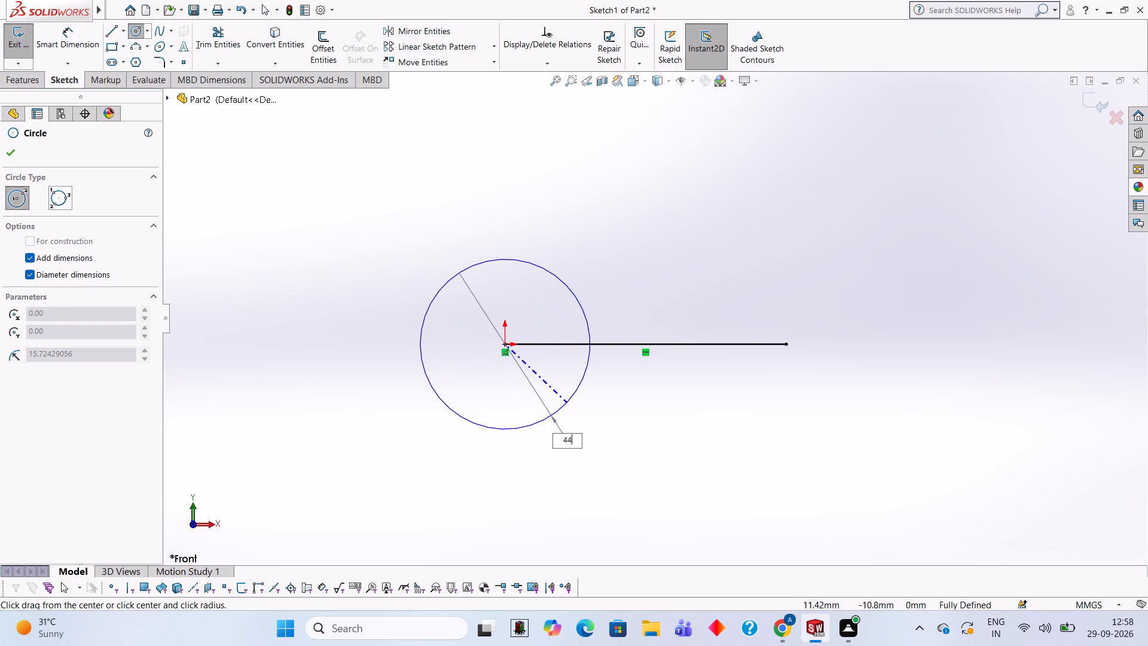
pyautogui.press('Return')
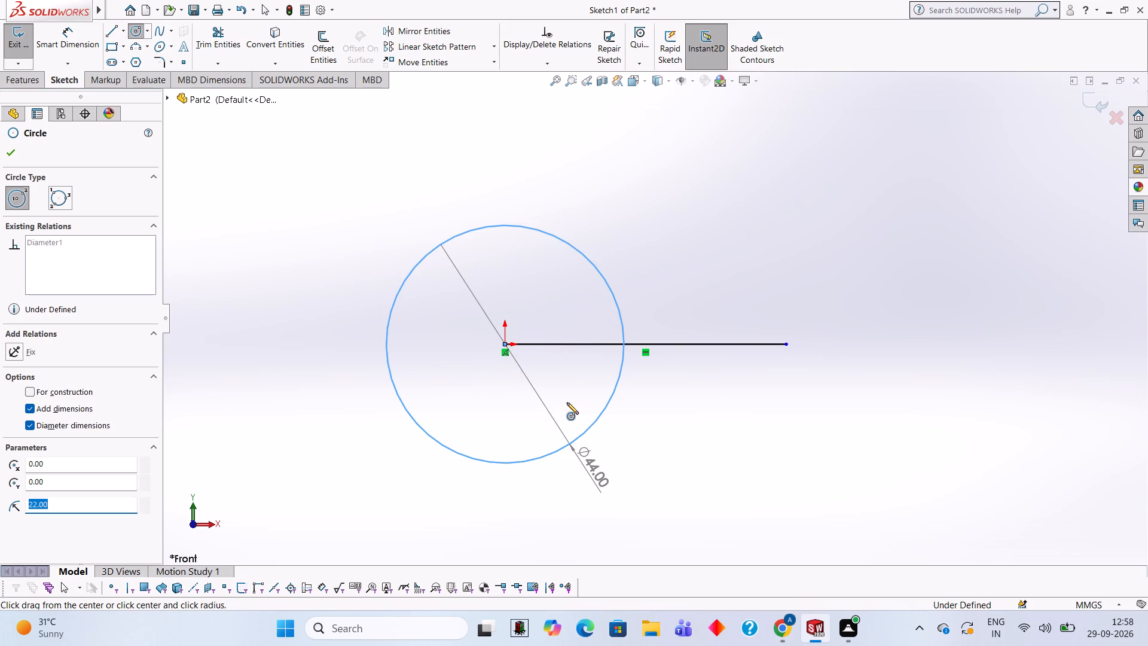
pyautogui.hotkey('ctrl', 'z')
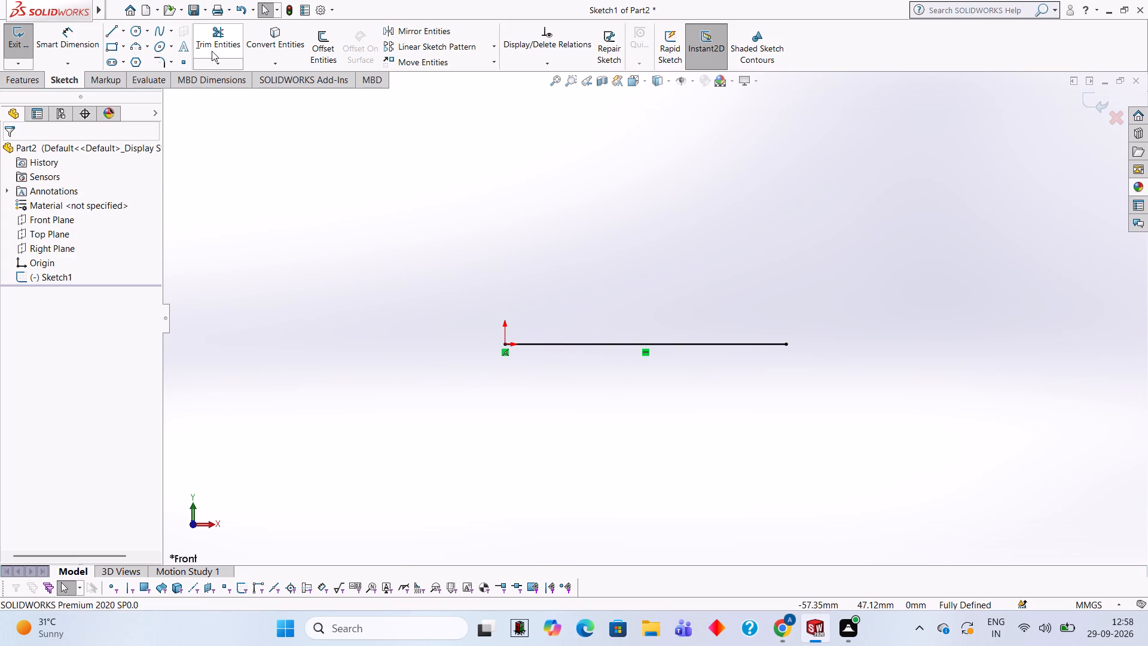
# Sketch a 22 mm diameter circle centred on the origin.
pyautogui.click(212, 51)
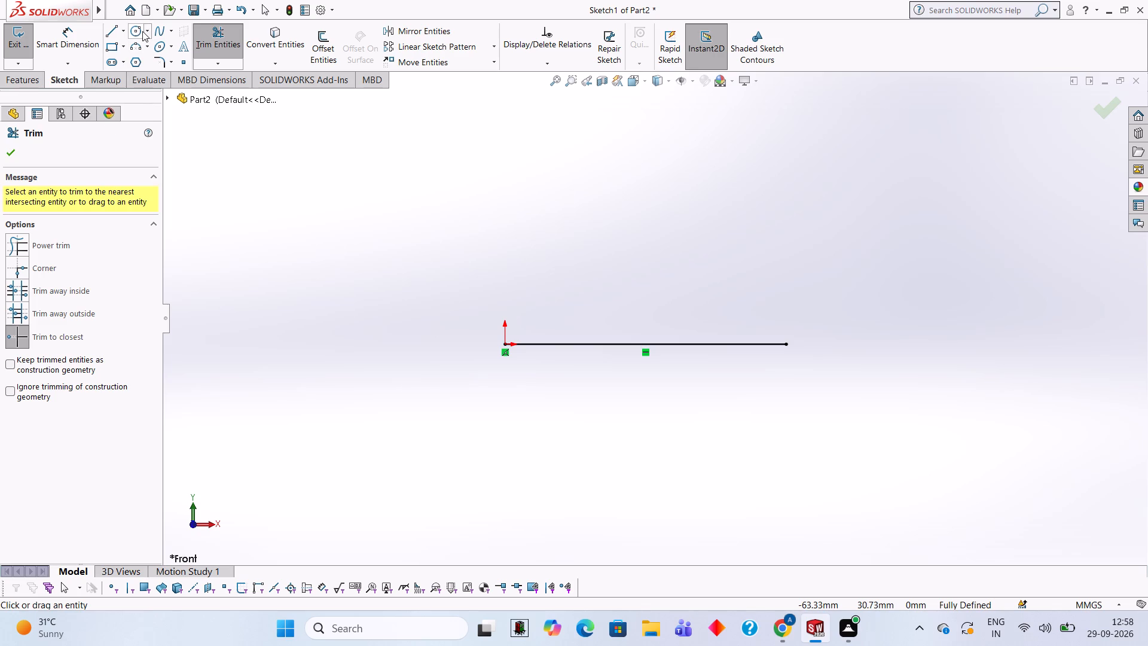
pyautogui.click(141, 31)
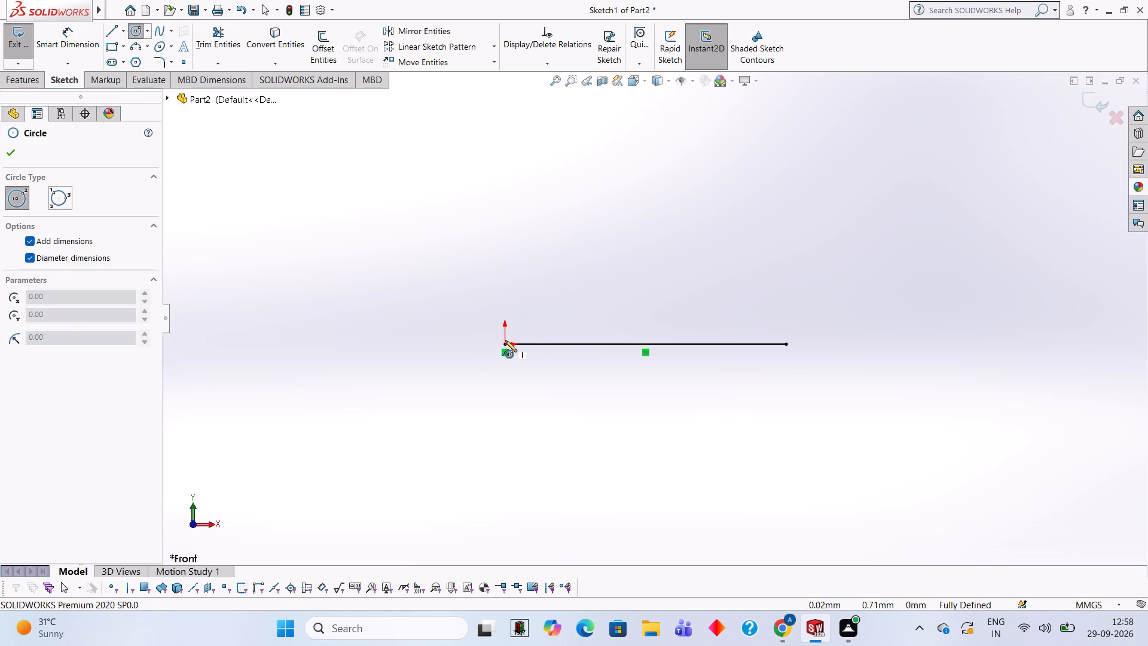
pyautogui.click(503, 345)
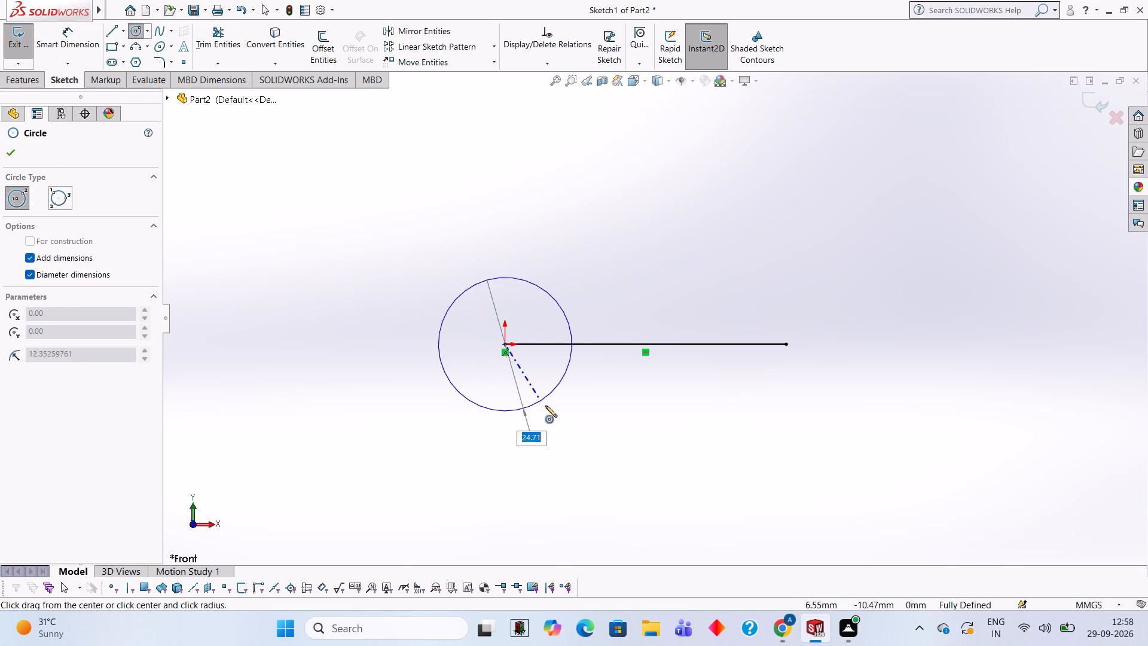
pyautogui.write('22')
pyautogui.press('Return')
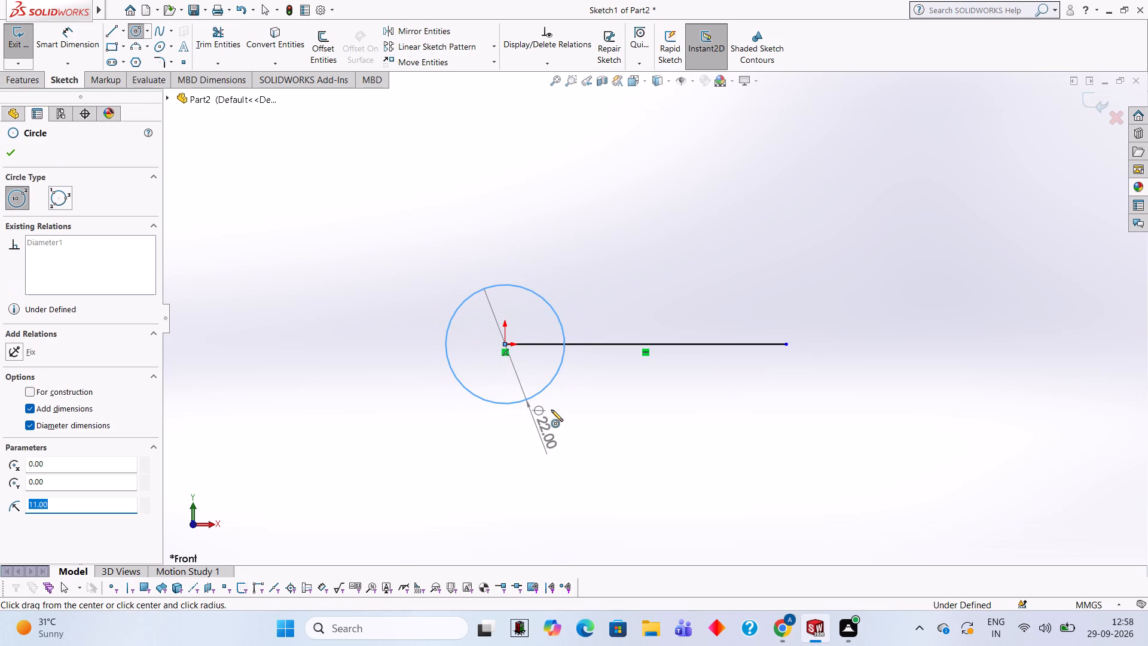
# Sketch a 22 mm diameter circle centred on the far end of the 52 mm line.
pyautogui.scroll(-1, 610, 422)
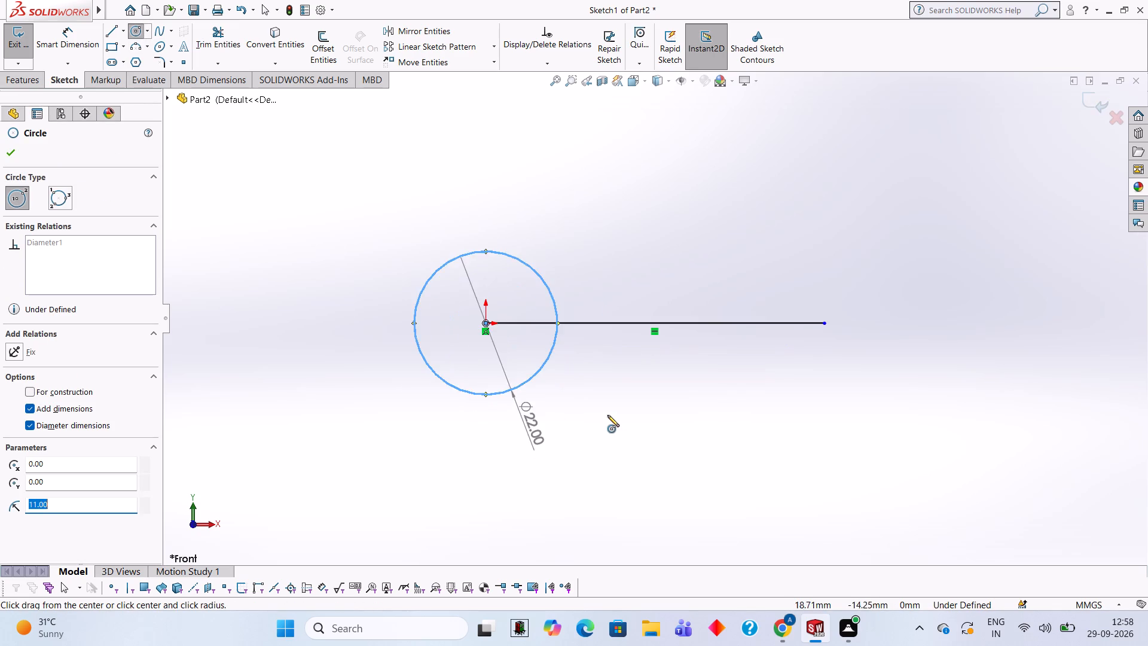
pyautogui.scroll(-2, 607, 415)
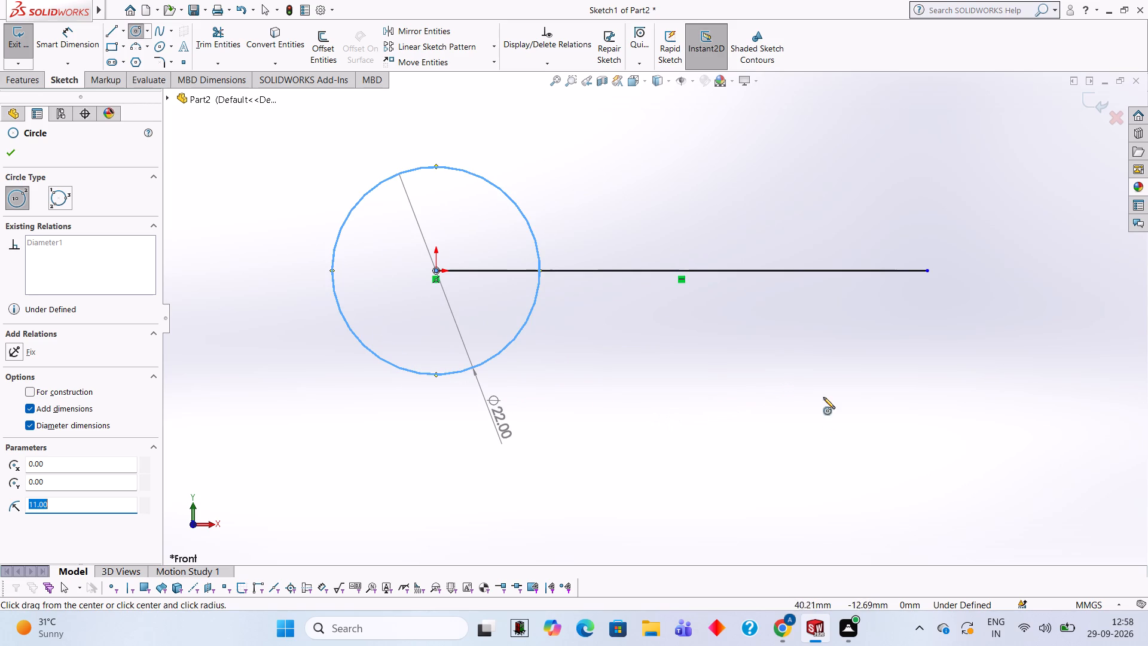
pyautogui.click(926, 270)
pyautogui.write('22')
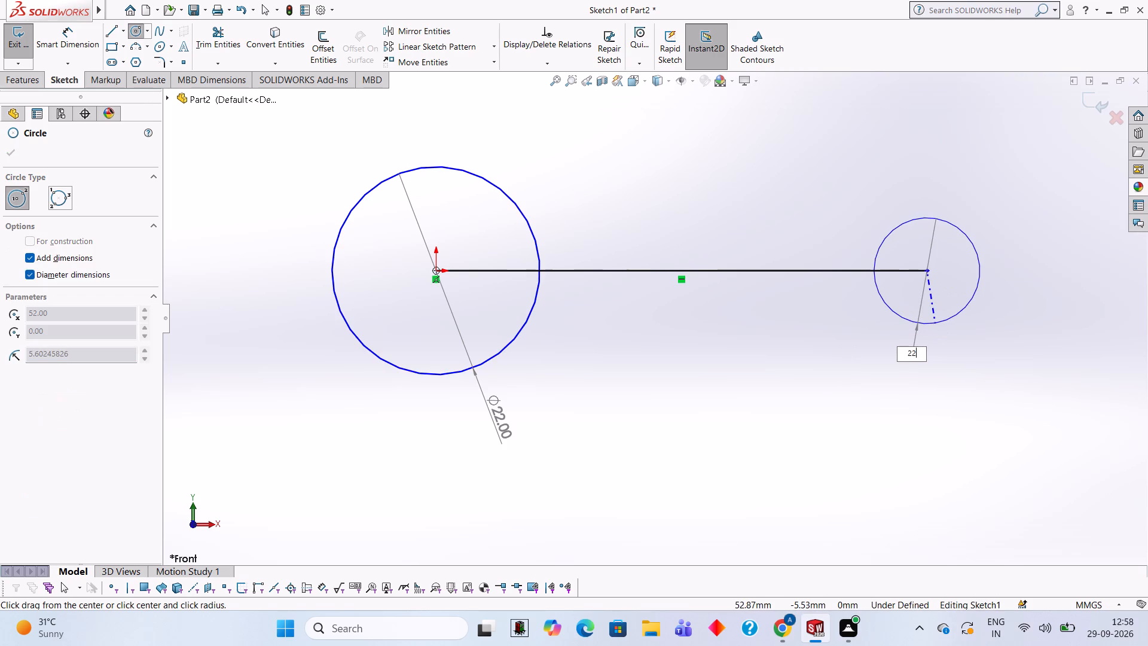
pyautogui.press('Return')
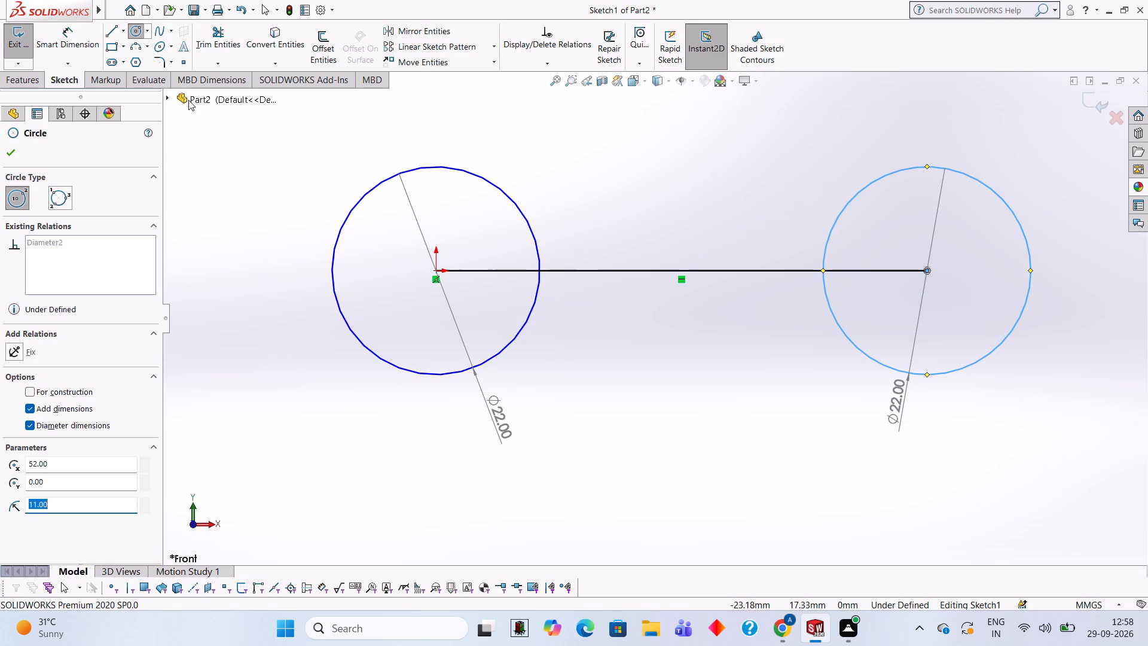
# Connect the two circles' top and bottom quadrant points with horizontal lines, joined by a vertical line through the far circle's centre.
pyautogui.click(112, 34)
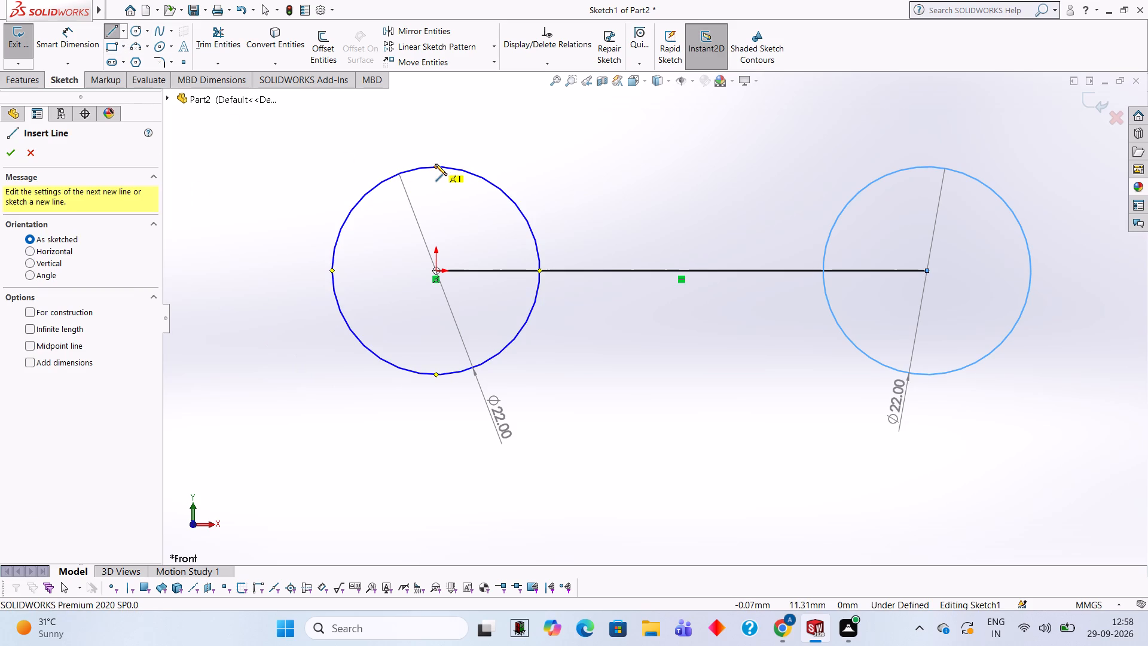
pyautogui.click(435, 165)
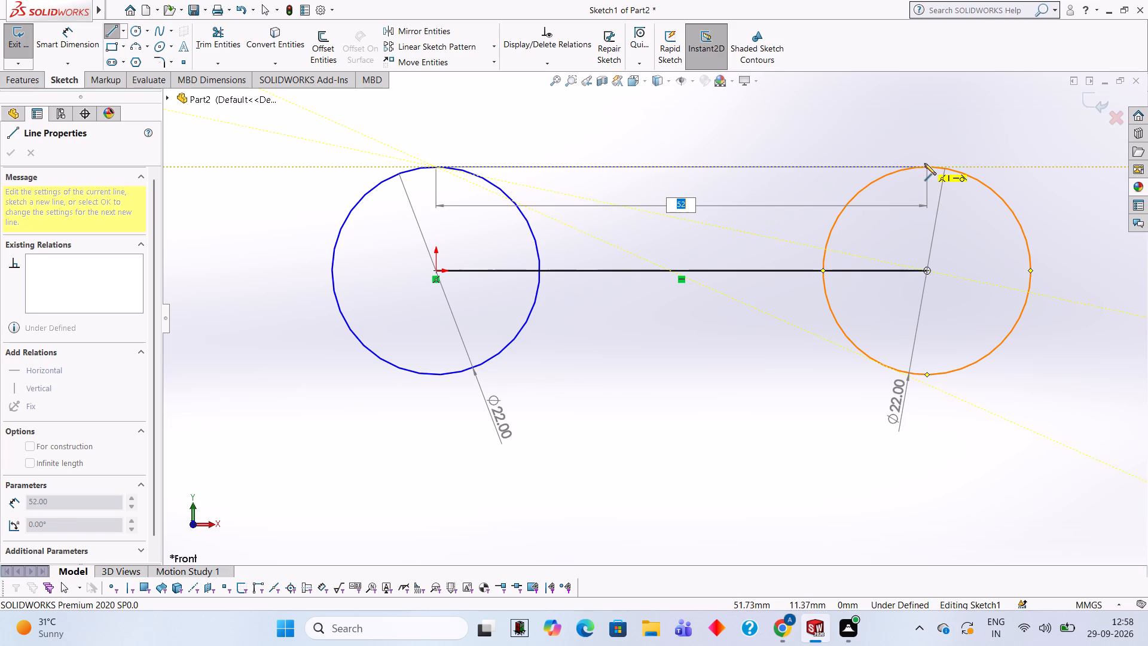
pyautogui.click(927, 164)
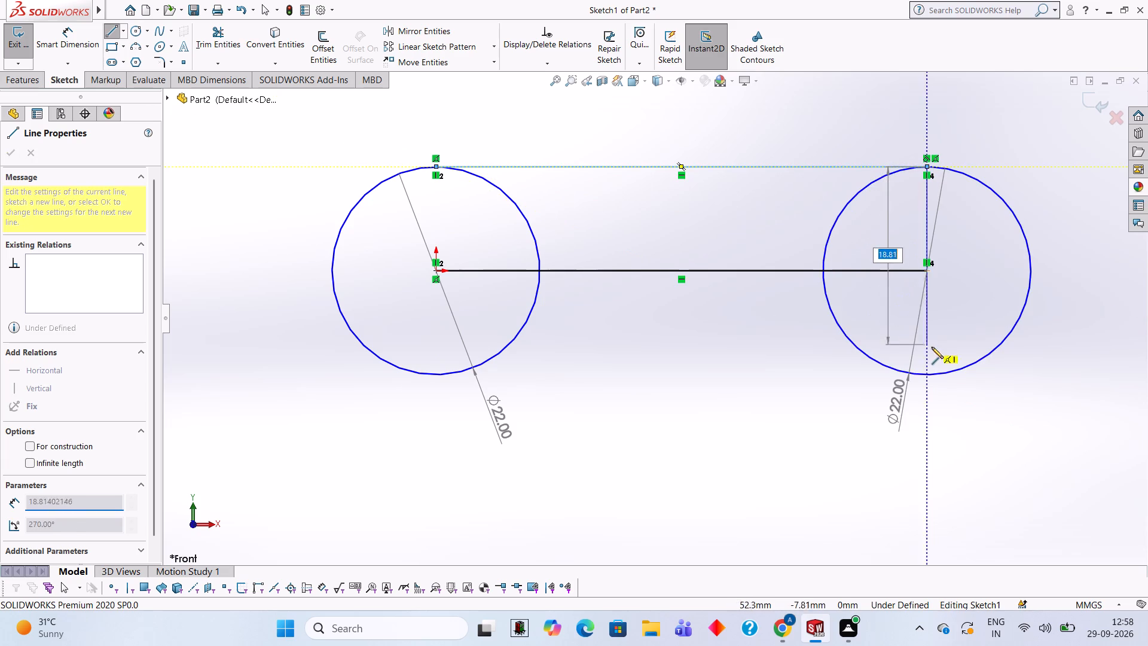
pyautogui.click(926, 374)
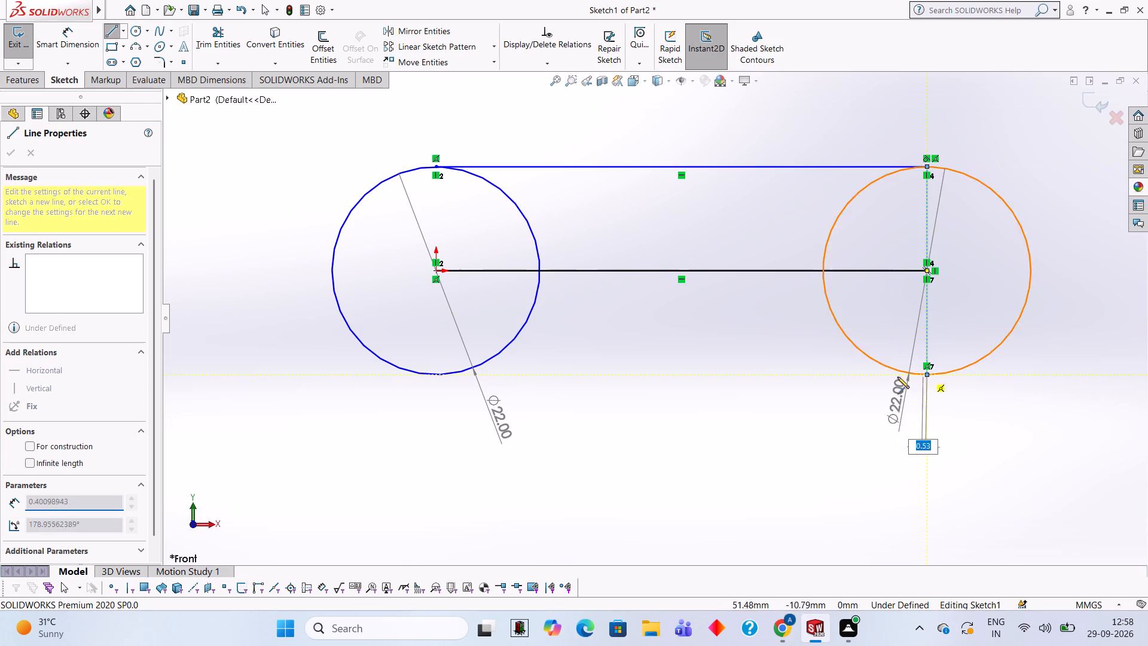
pyautogui.click(435, 374)
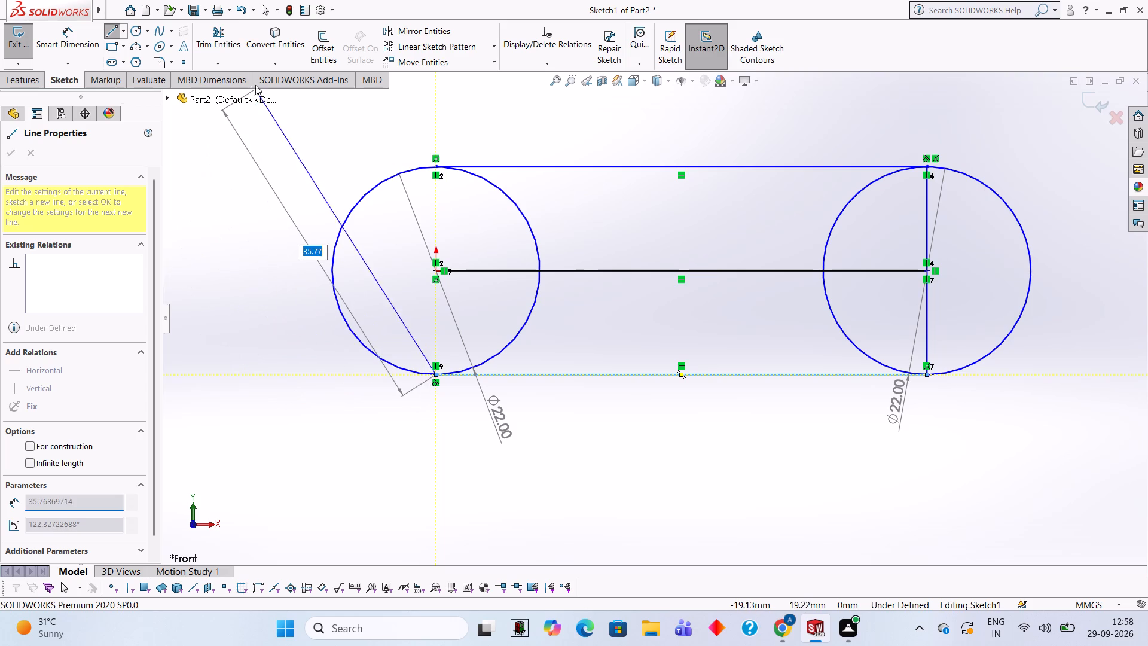
# Trim away both circles' inner arcs, the horizontal centre line and the vertical line, leaving only the closed slot outline.
pyautogui.click(215, 53)
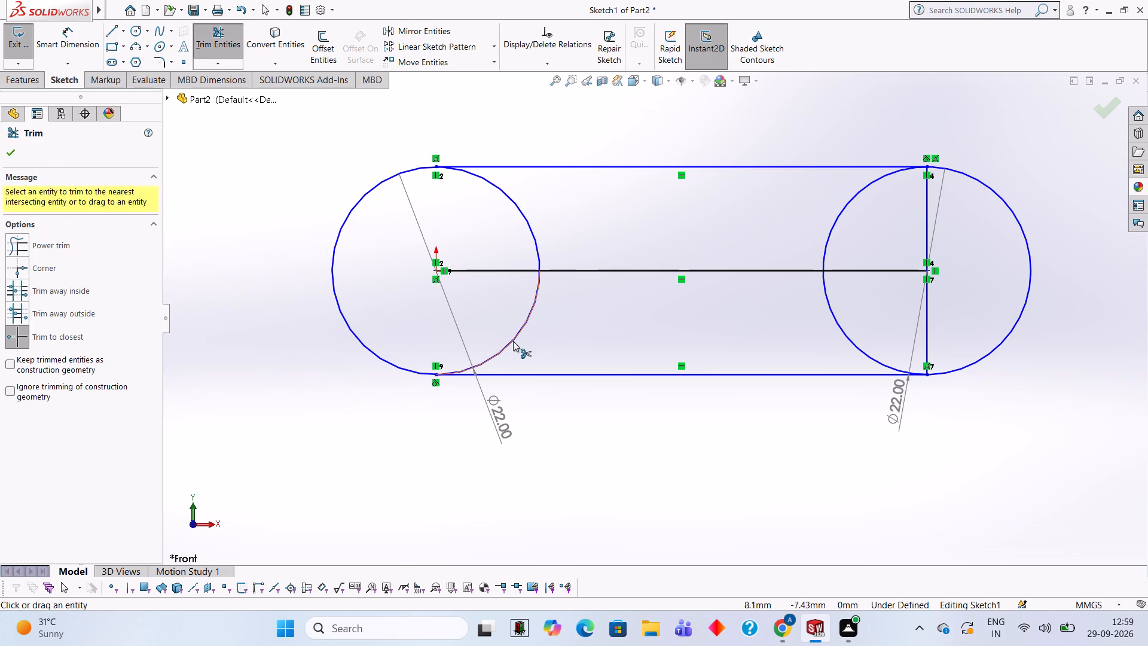
pyautogui.click(513, 341)
pyautogui.click(538, 260)
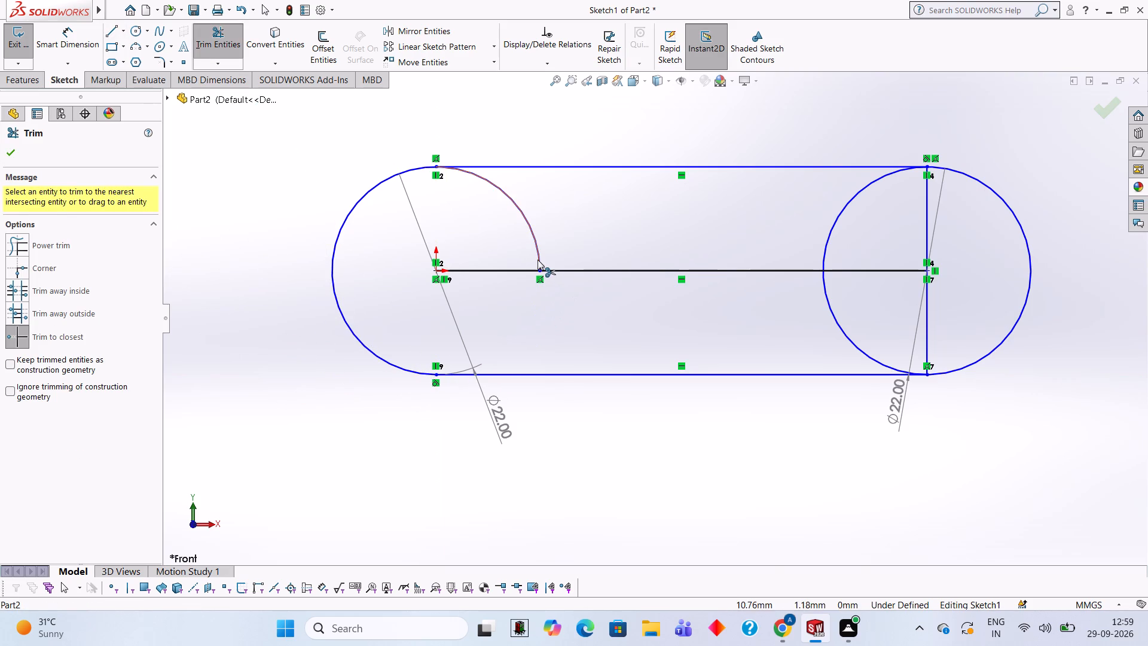
pyautogui.click(553, 273)
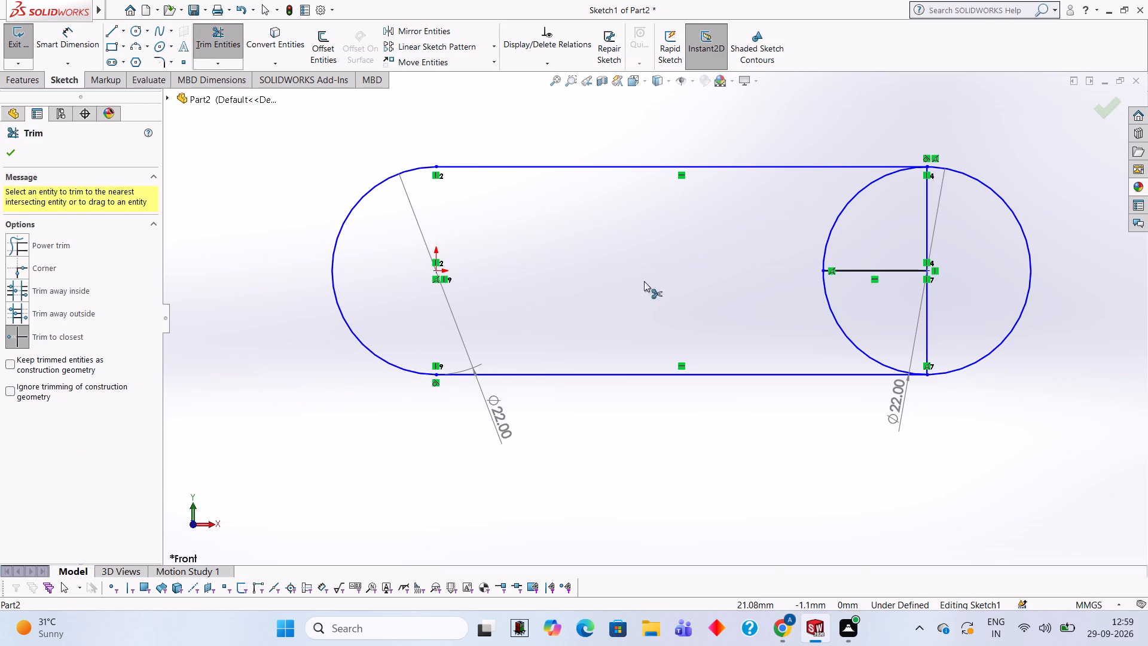
pyautogui.click(853, 273)
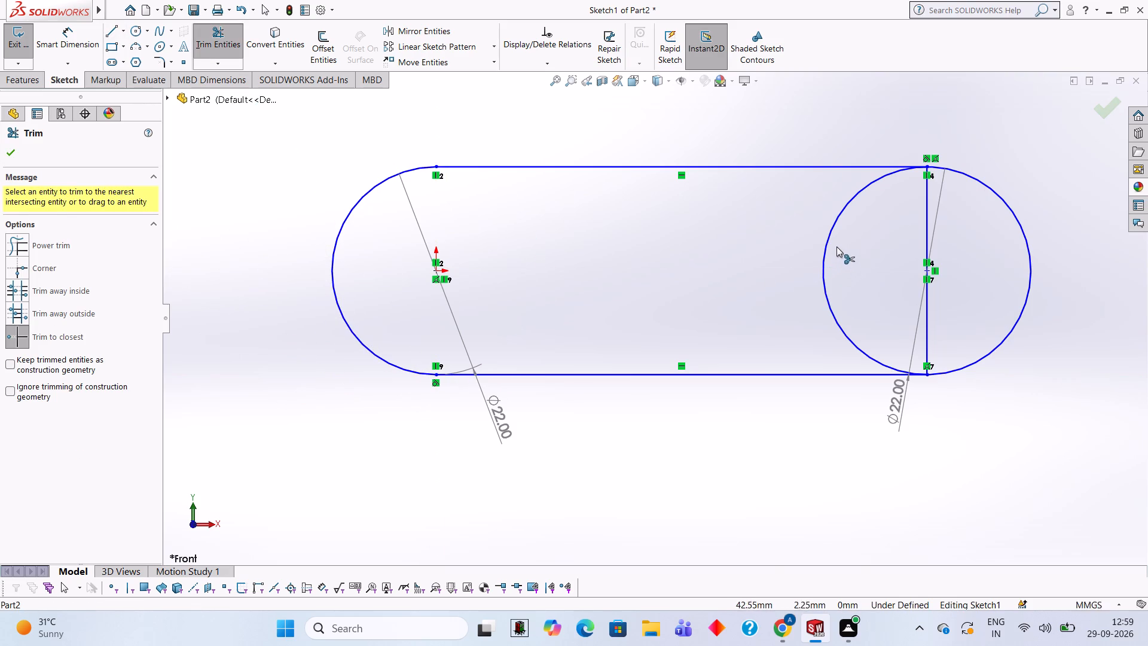
pyautogui.click(829, 239)
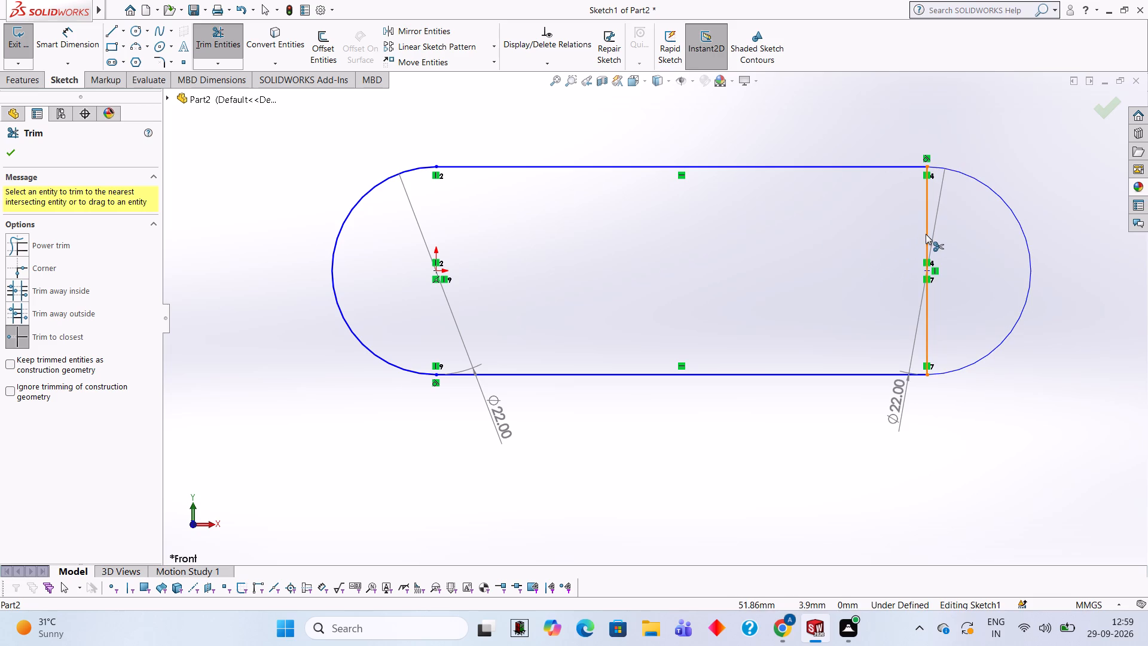
pyautogui.click(926, 234)
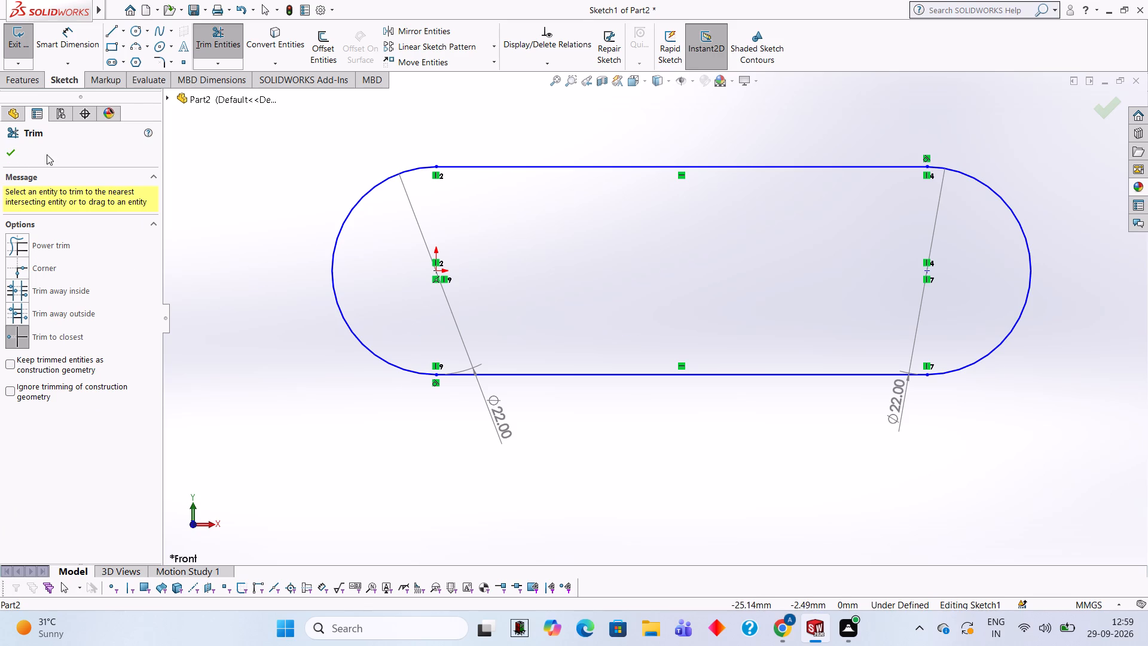
# Extrude the slot profile as a boss with a blind depth of 6 mm.
pyautogui.click(32, 83)
pyautogui.click(29, 37)
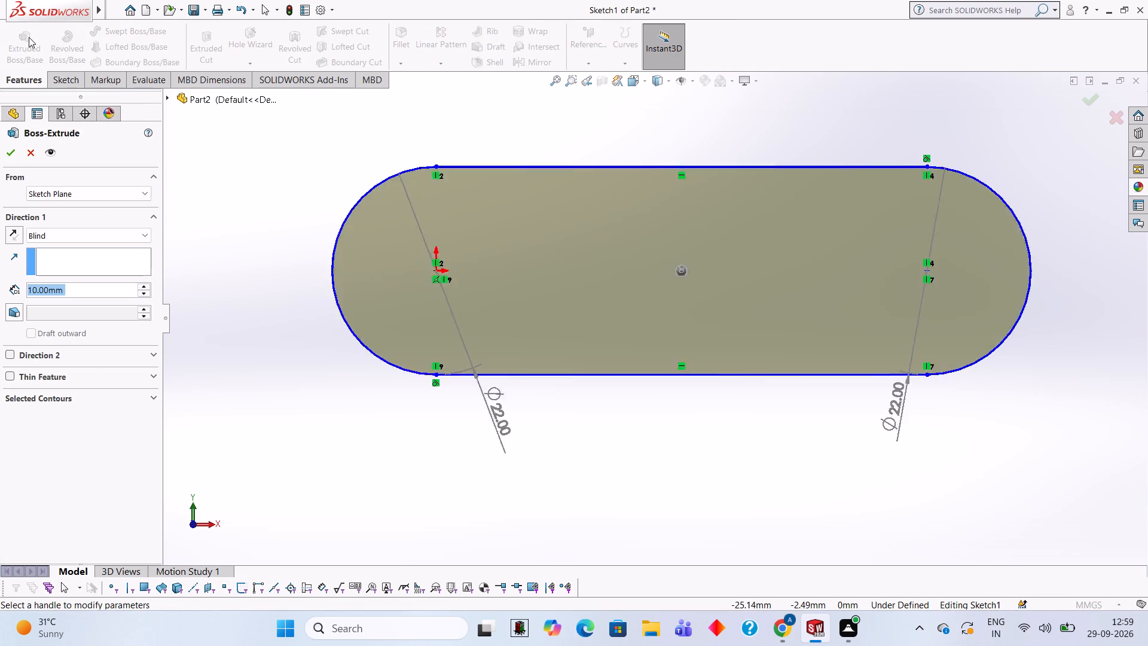
pyautogui.press('6')
pyautogui.press('Return')
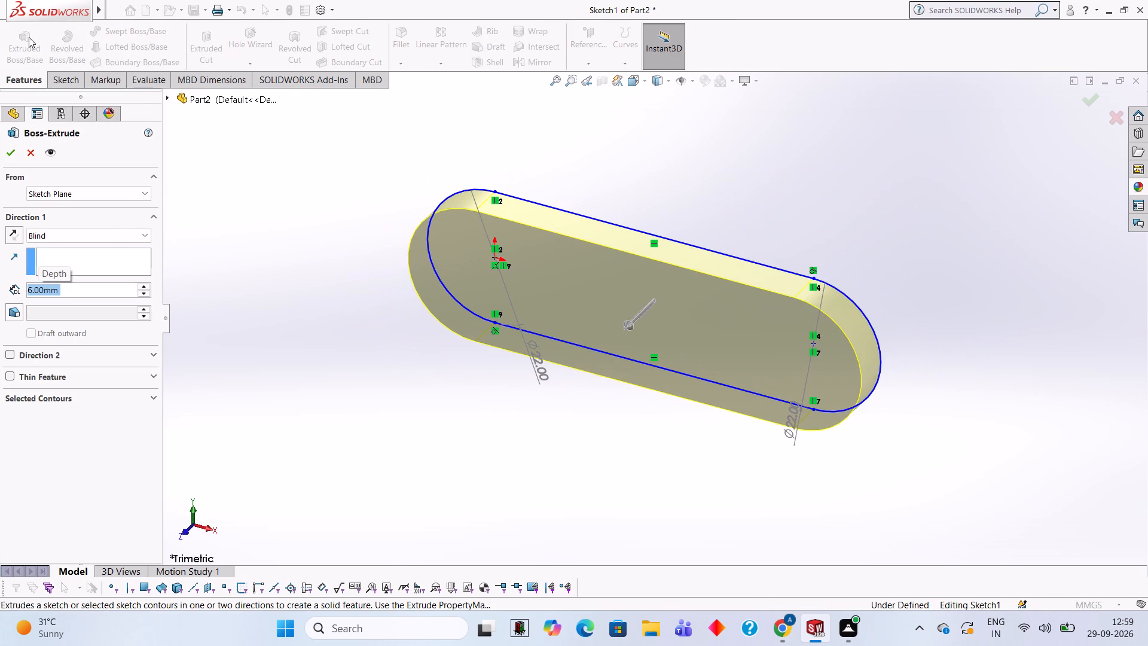
pyautogui.click(18, 151)
pyautogui.click(326, 257)
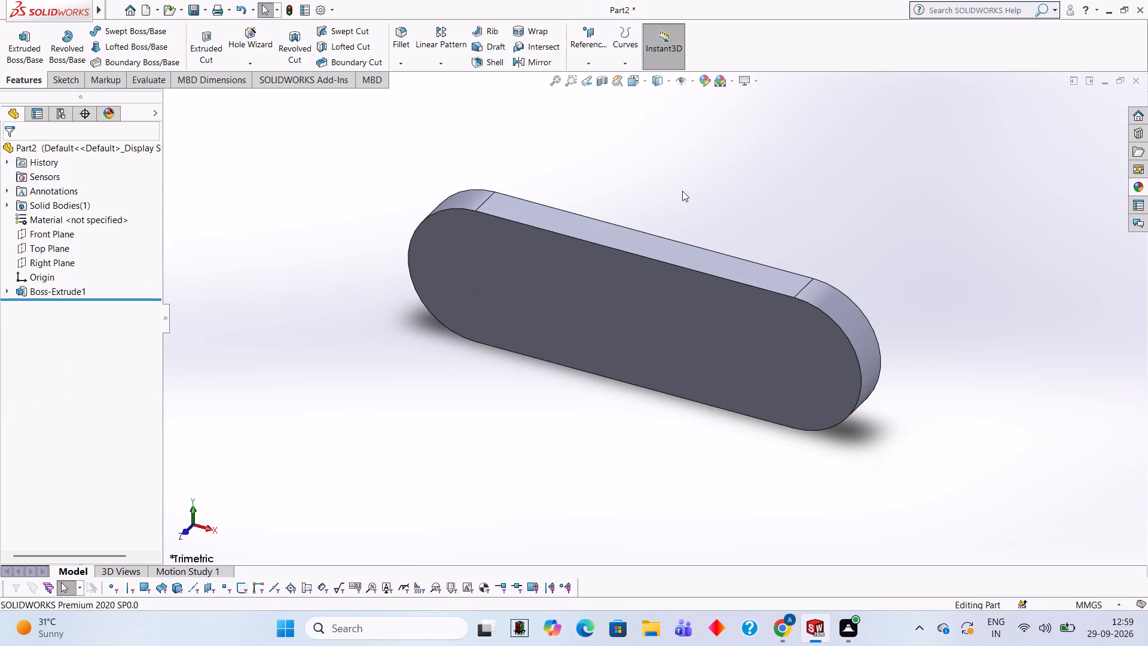
# Start a new sketch on the large front face of the slot-shaped body, viewed face-on.
pyautogui.middleClick(685, 187)
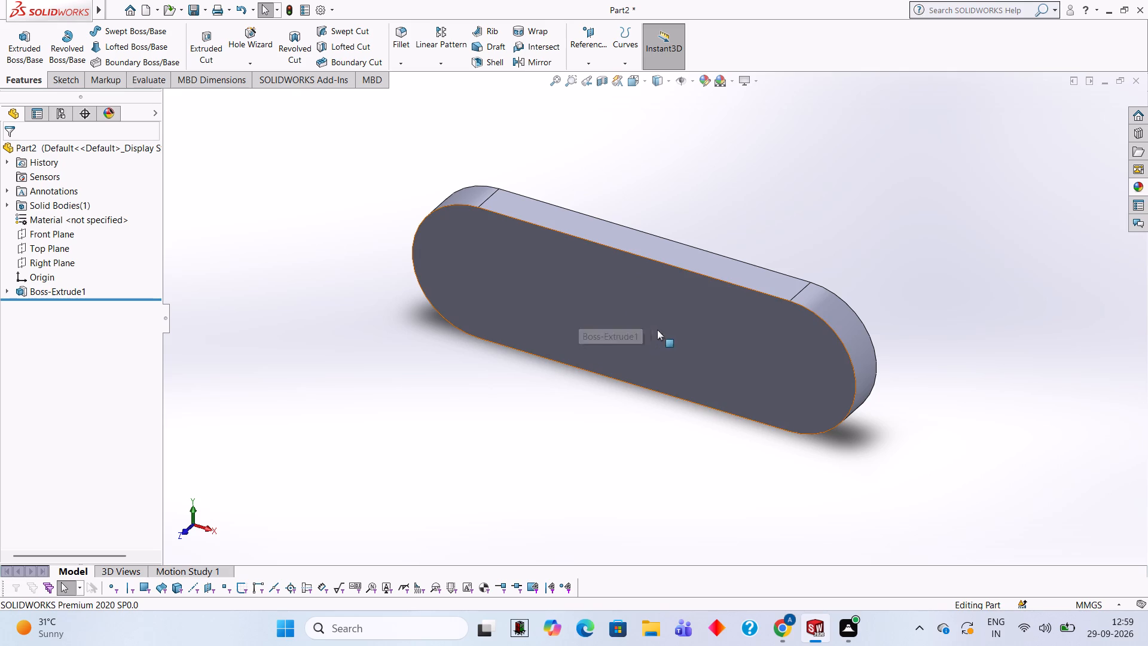
pyautogui.click(671, 352)
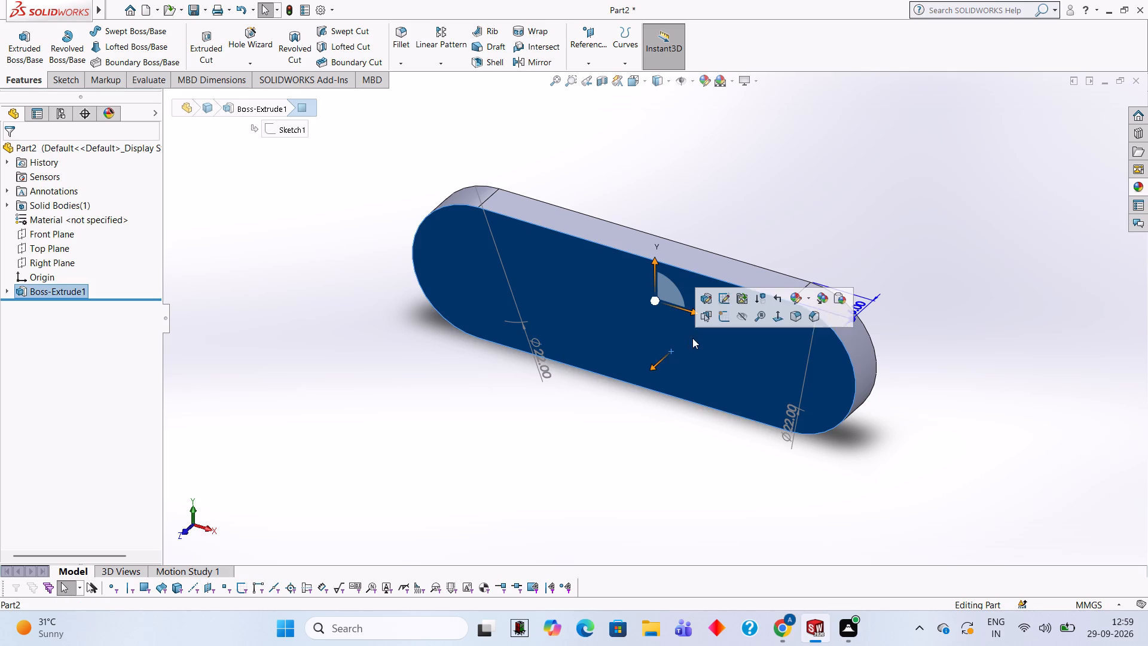
pyautogui.click(717, 319)
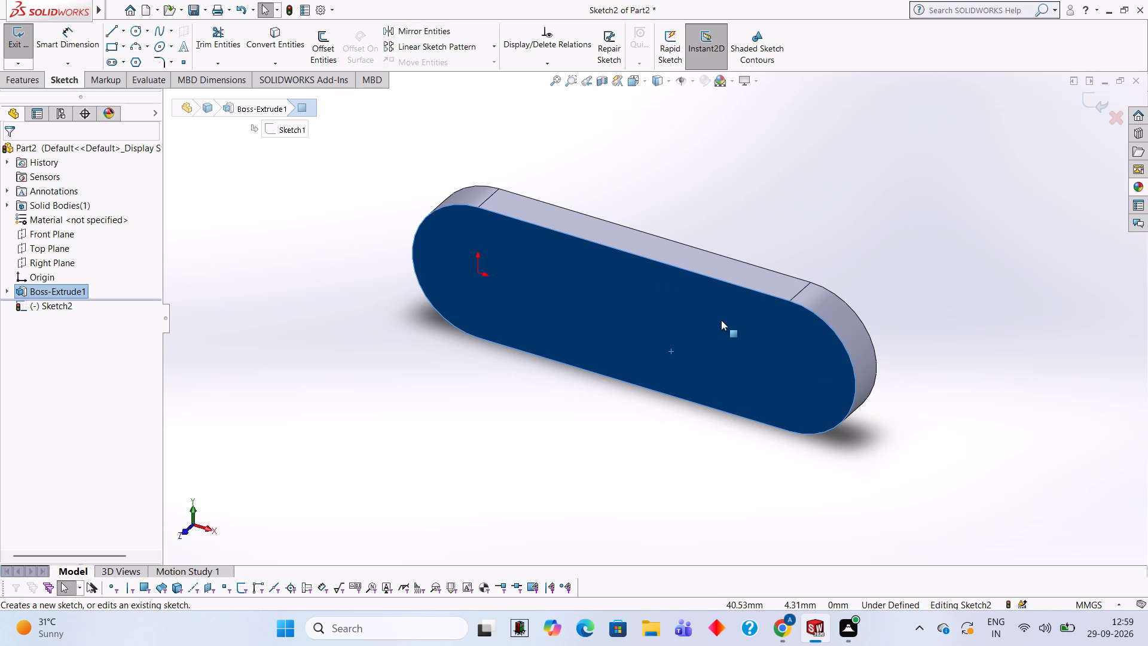
pyautogui.hotkey('ctrl', '8')
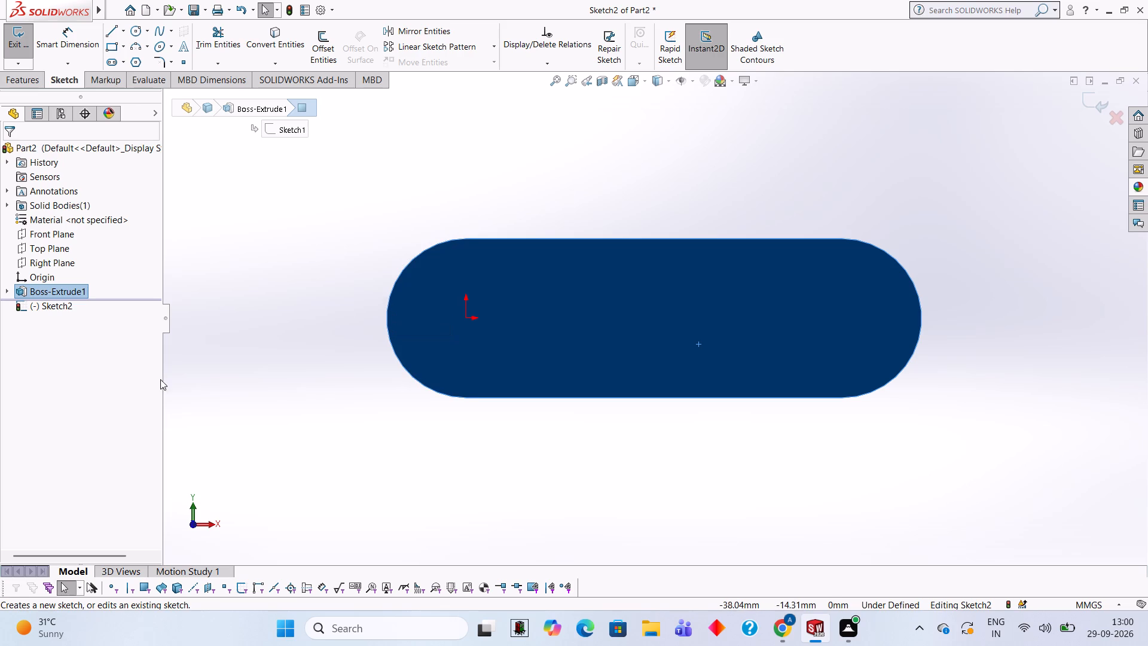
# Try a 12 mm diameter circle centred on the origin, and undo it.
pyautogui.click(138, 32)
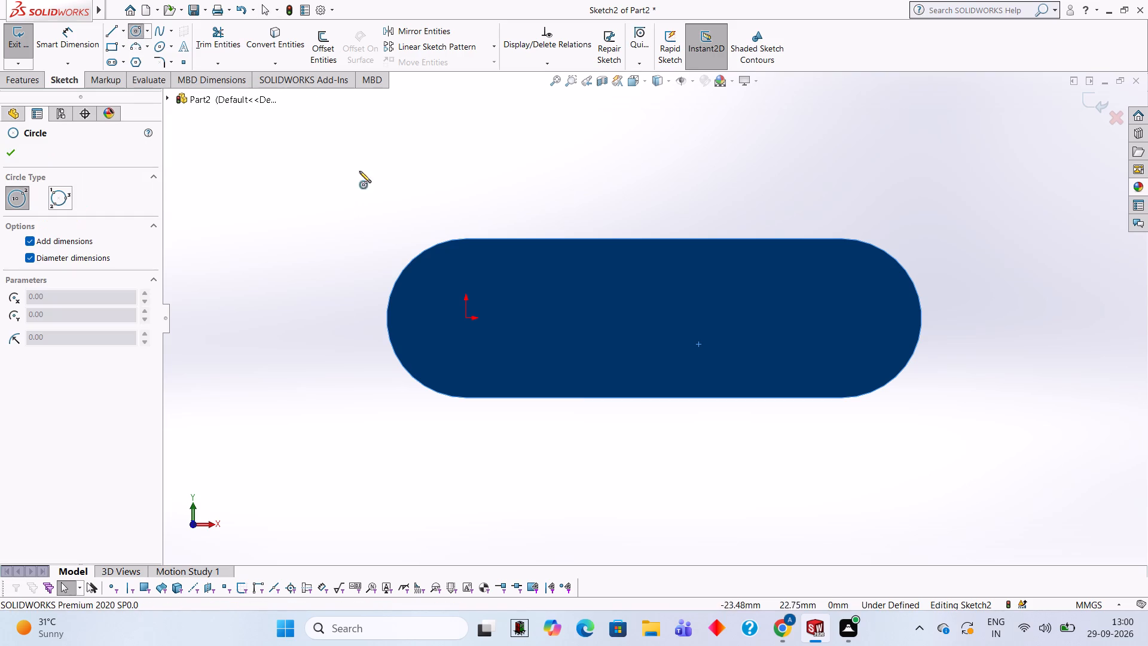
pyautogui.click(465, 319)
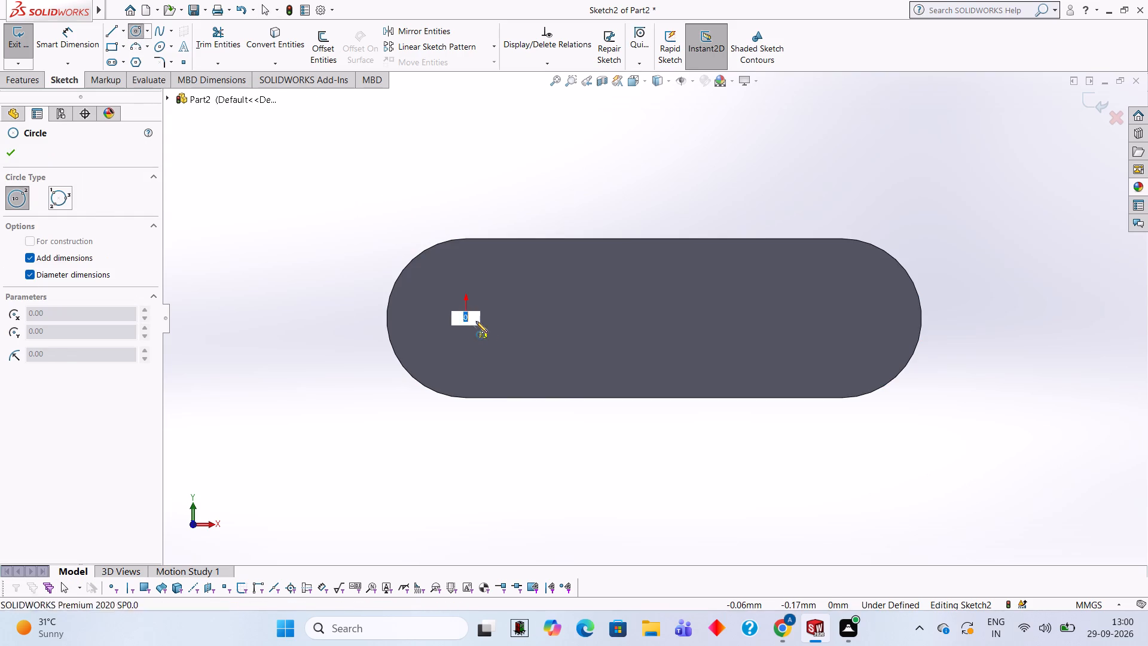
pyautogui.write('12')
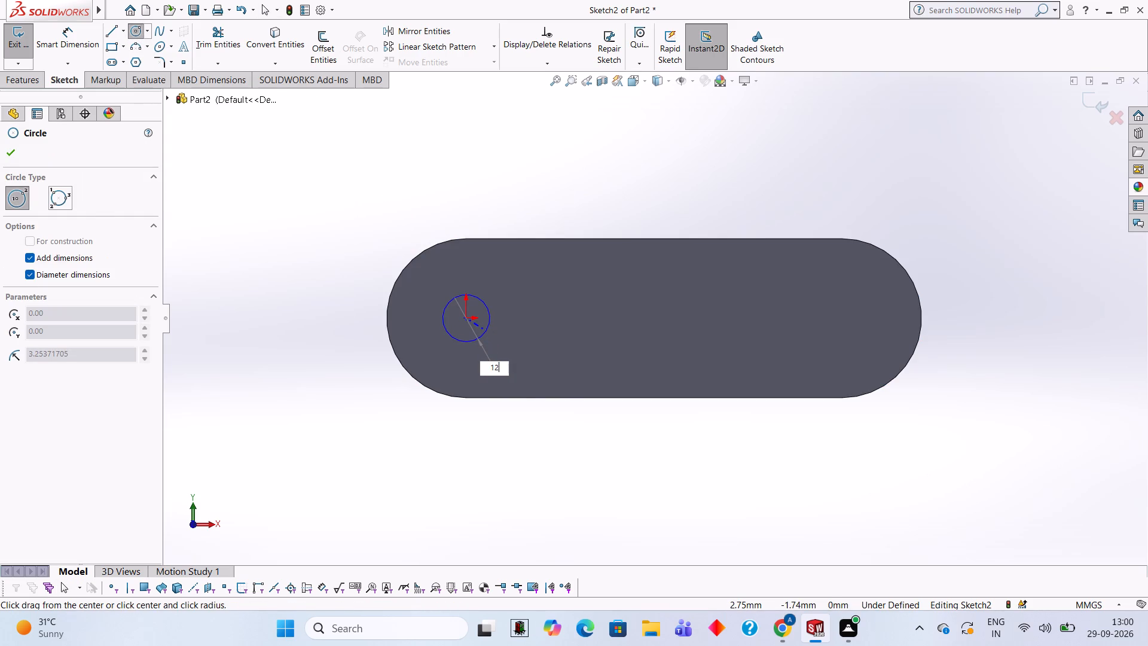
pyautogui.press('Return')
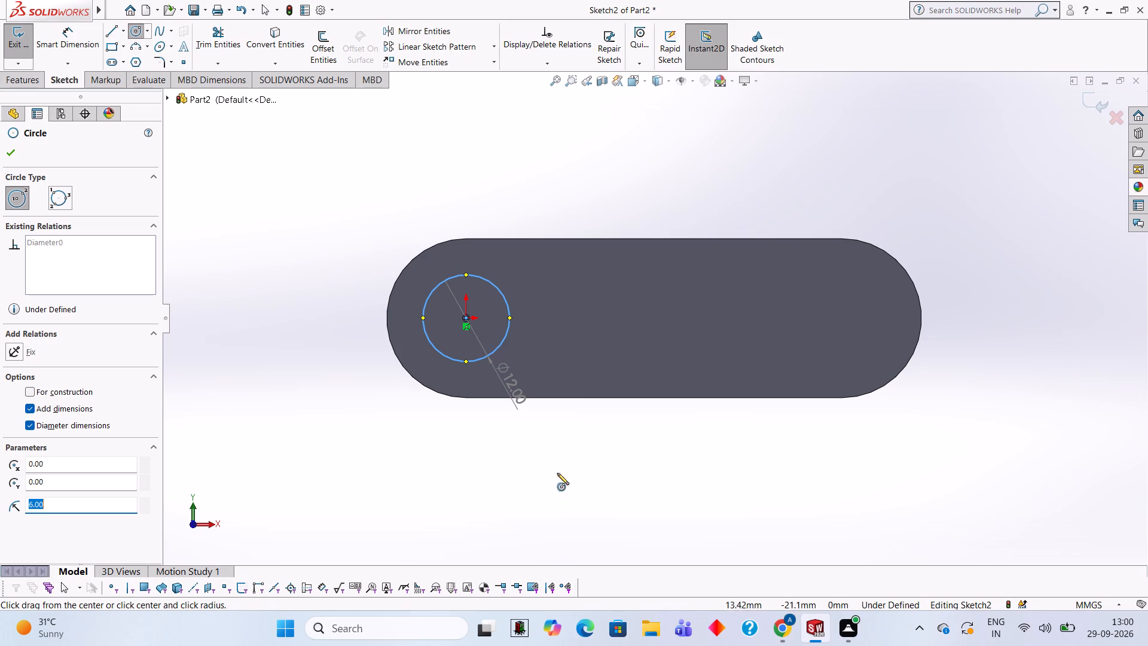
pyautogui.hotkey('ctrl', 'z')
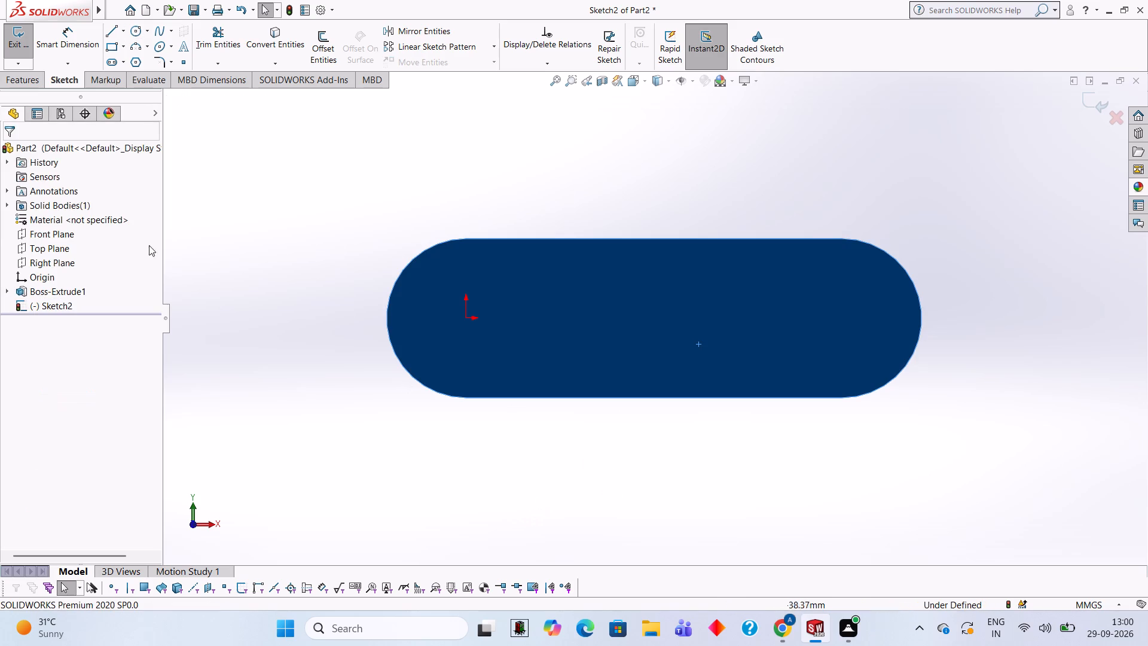
# Sketch a 6 mm diameter circle centred on the origin.
pyautogui.click(133, 29)
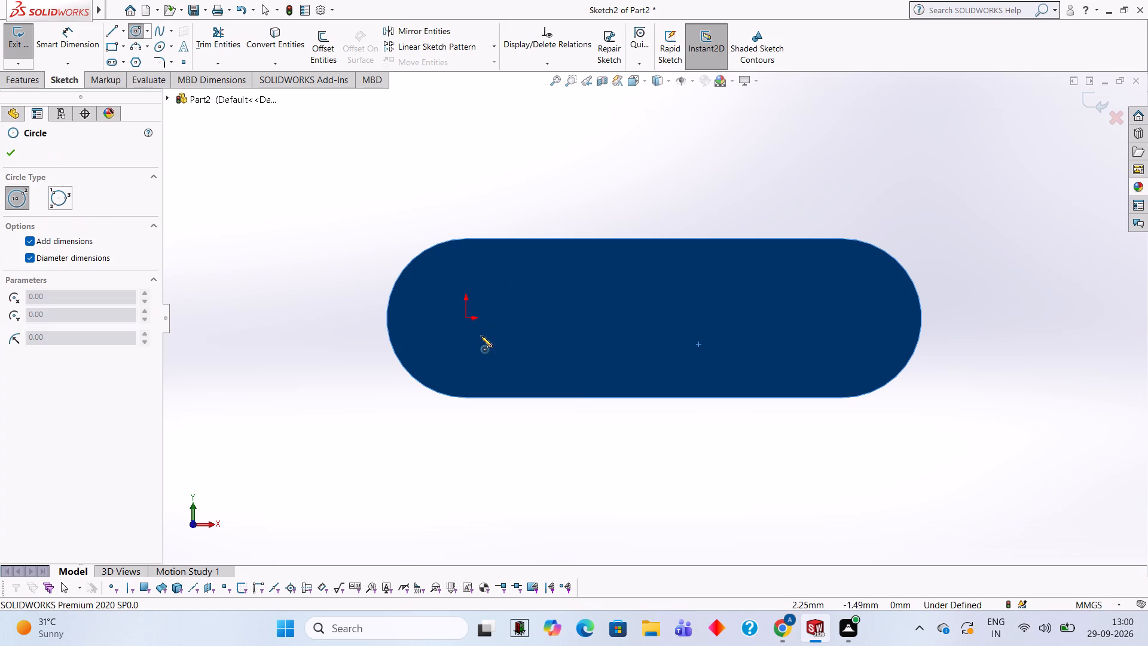
pyautogui.click(465, 317)
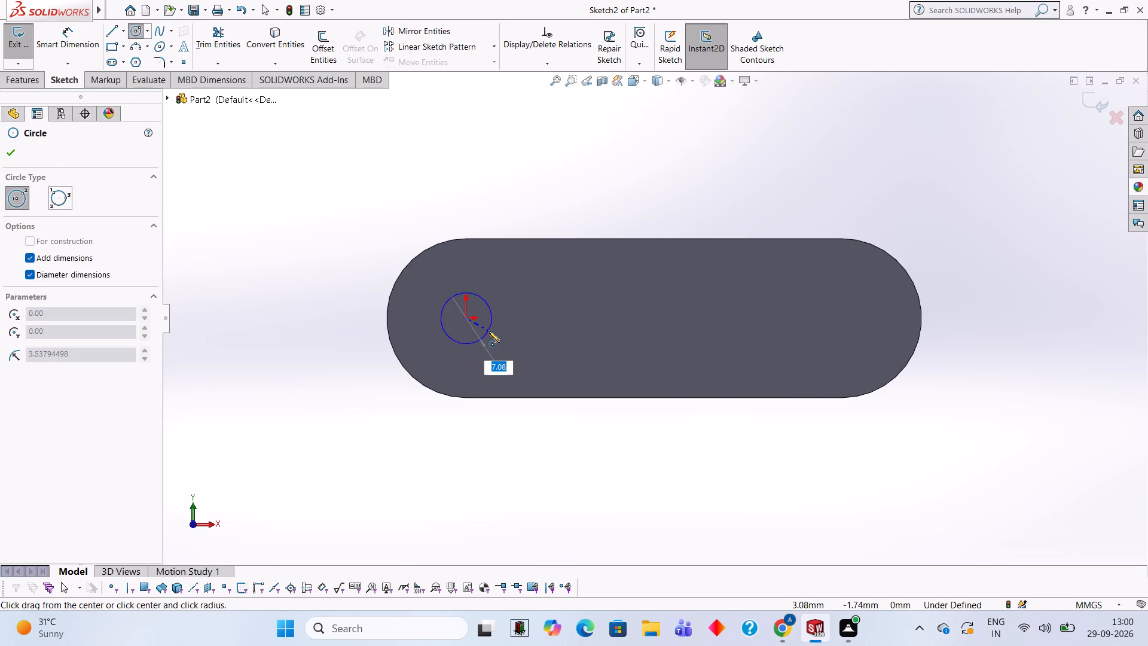
pyautogui.press('6')
pyautogui.press('Return')
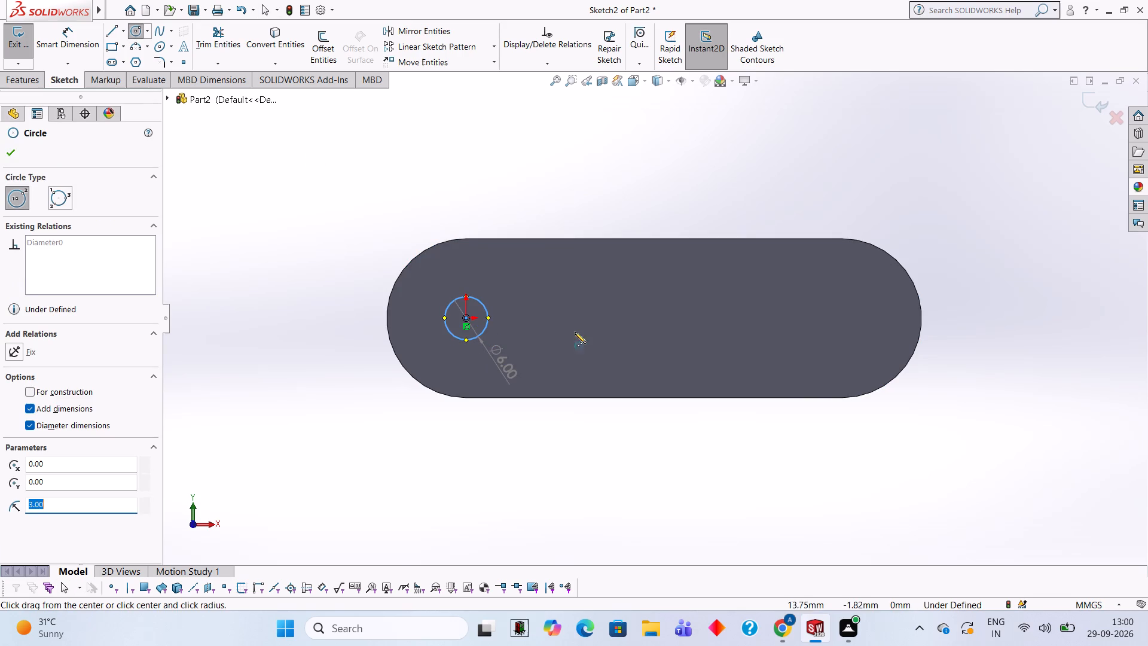
# Draw a 25 mm horizontal line from the origin towards the far end of the body.
pyautogui.click(115, 26)
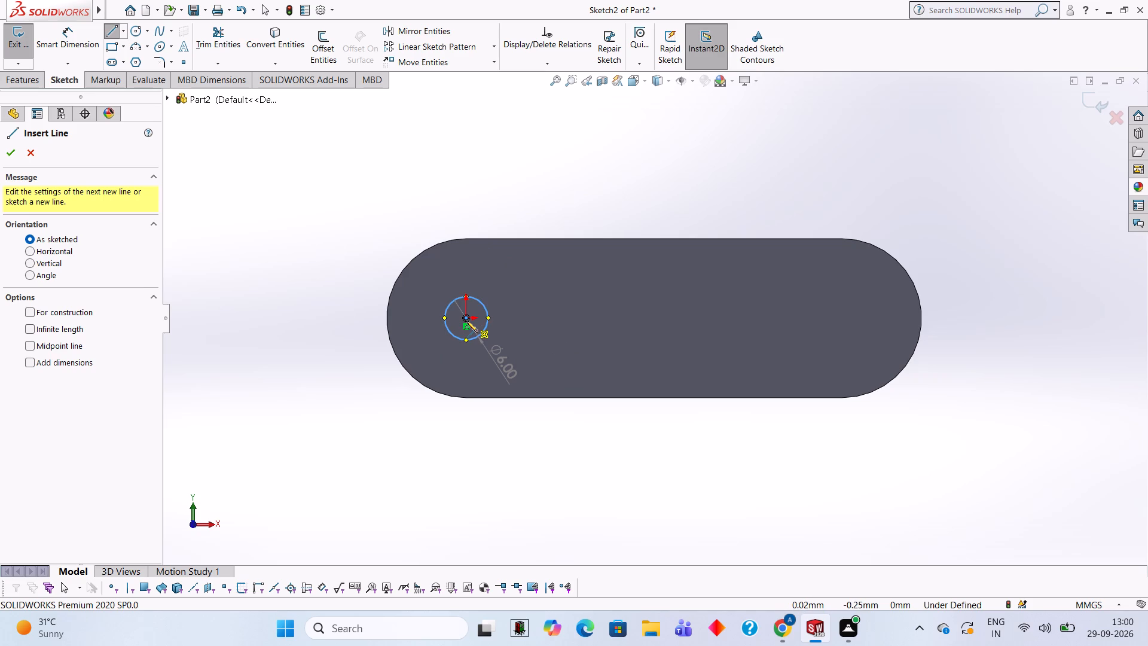
pyautogui.click(466, 316)
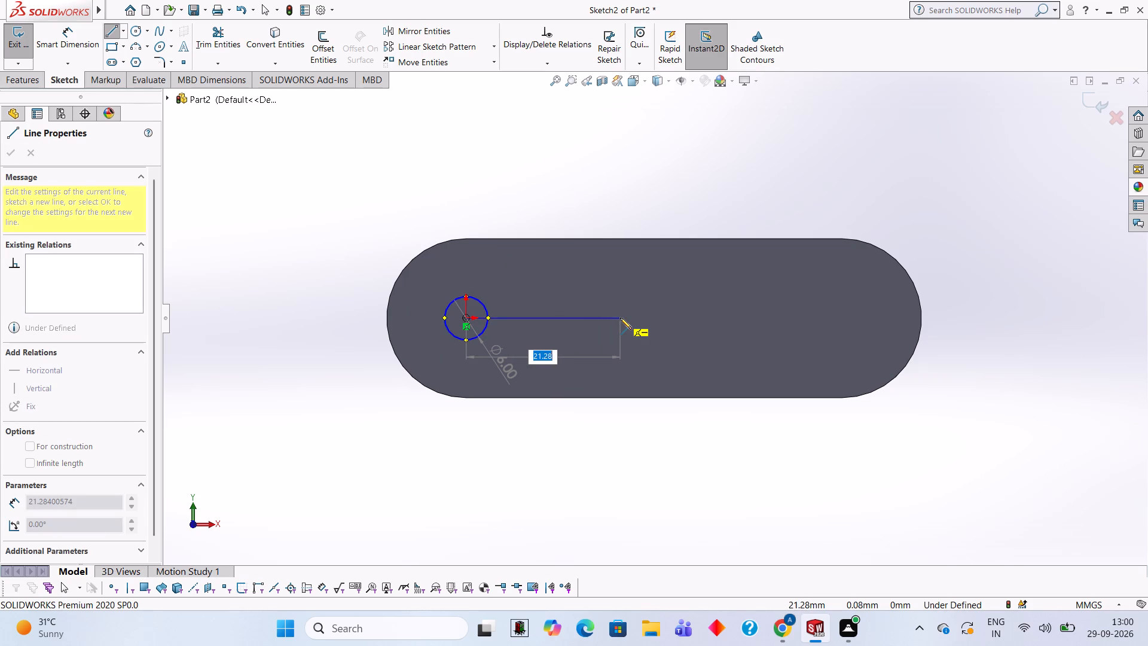
pyautogui.write('25')
pyautogui.press('Return')
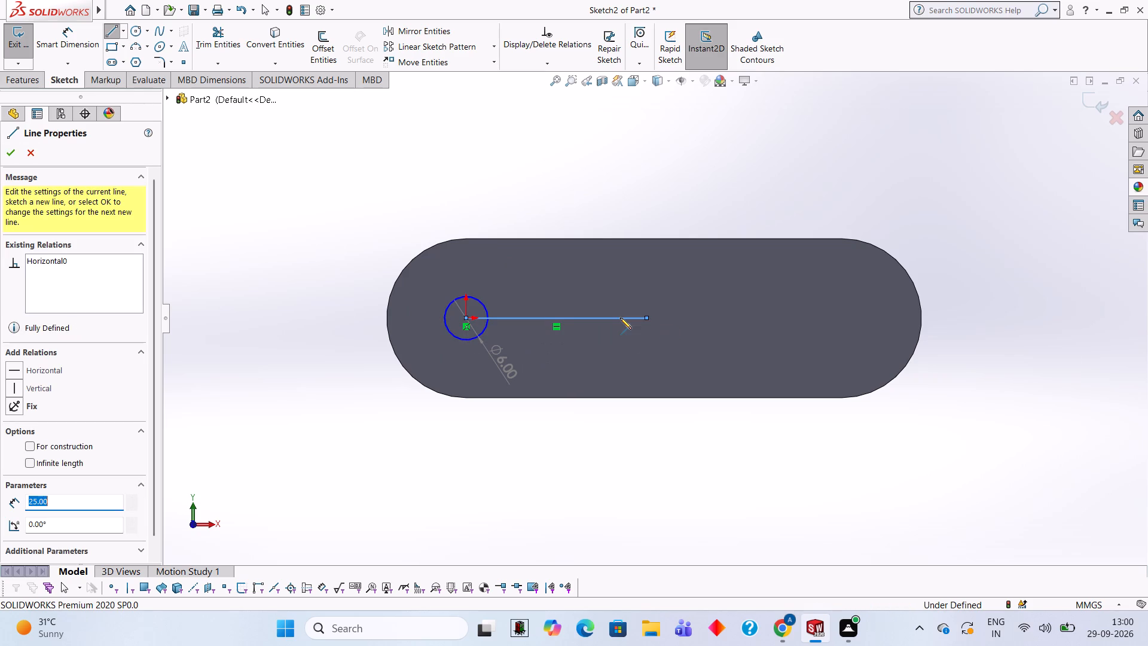
pyautogui.press('Escape')
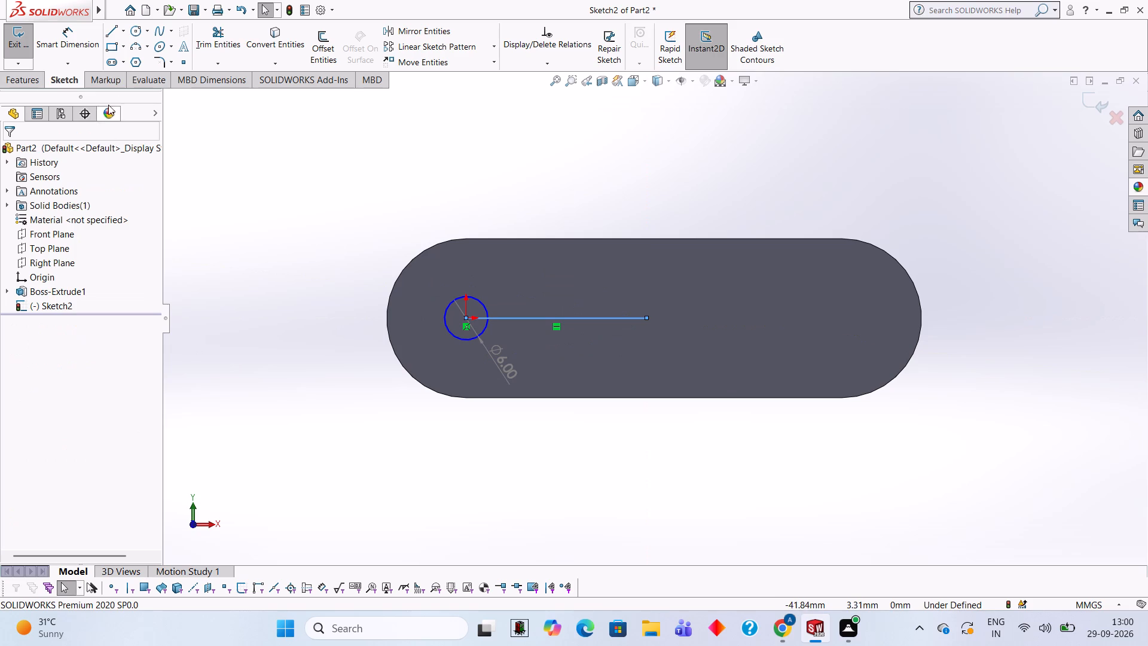
# Sketch a 6 mm diameter circle centred on the far end of the 25 mm line.
pyautogui.click(134, 27)
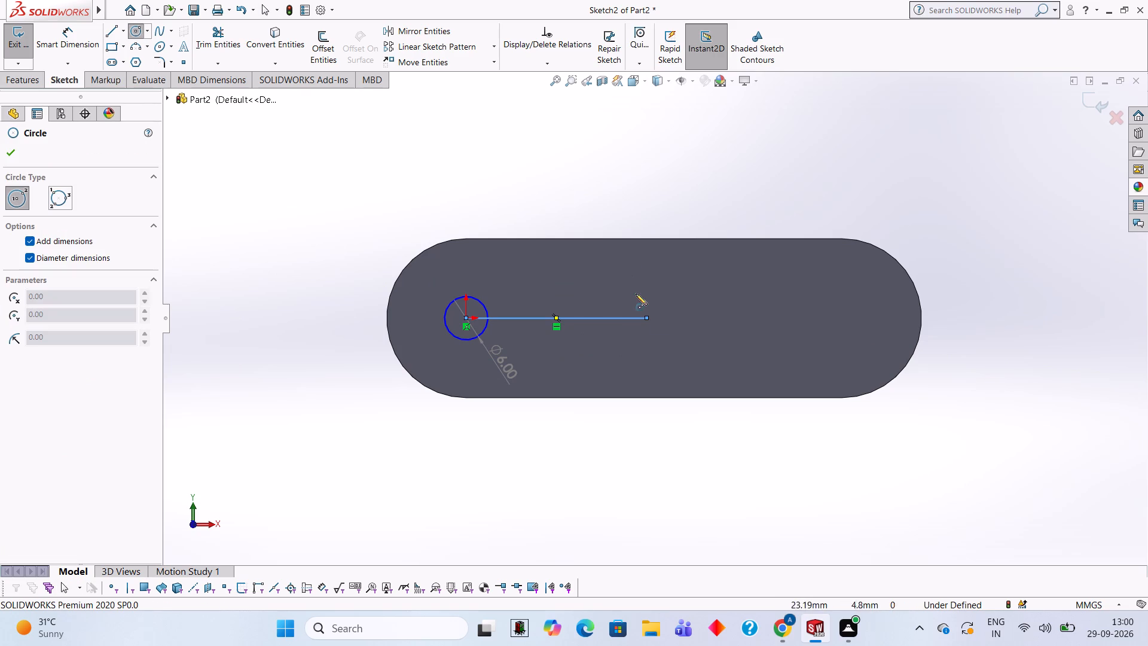
pyautogui.click(645, 317)
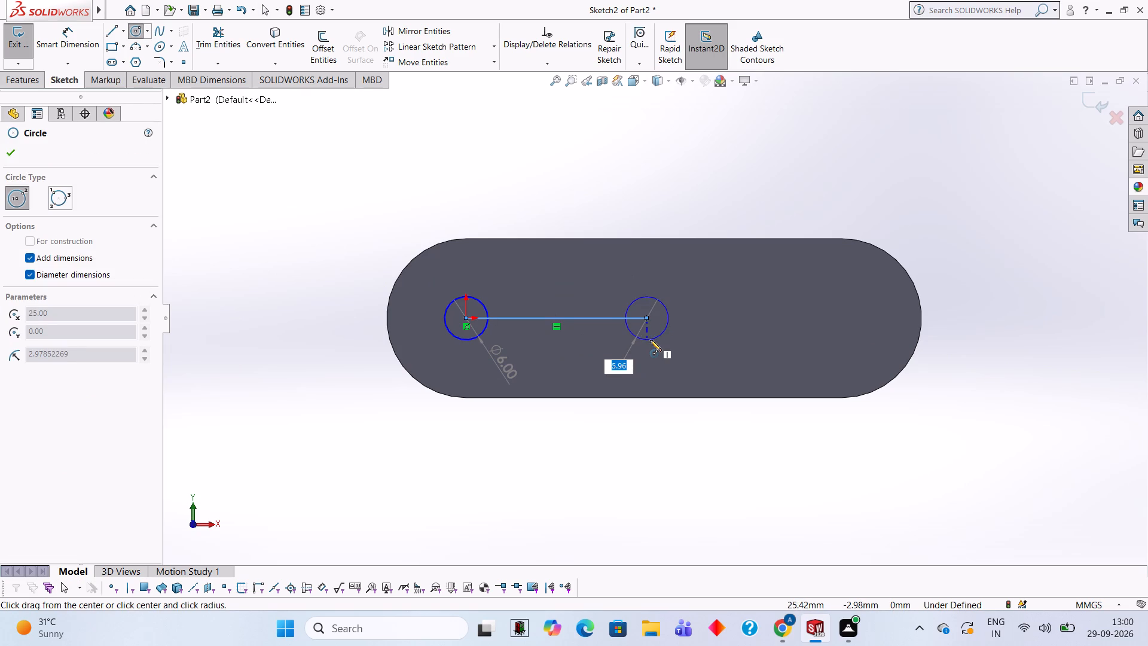
pyautogui.press('6')
pyautogui.press('Return')
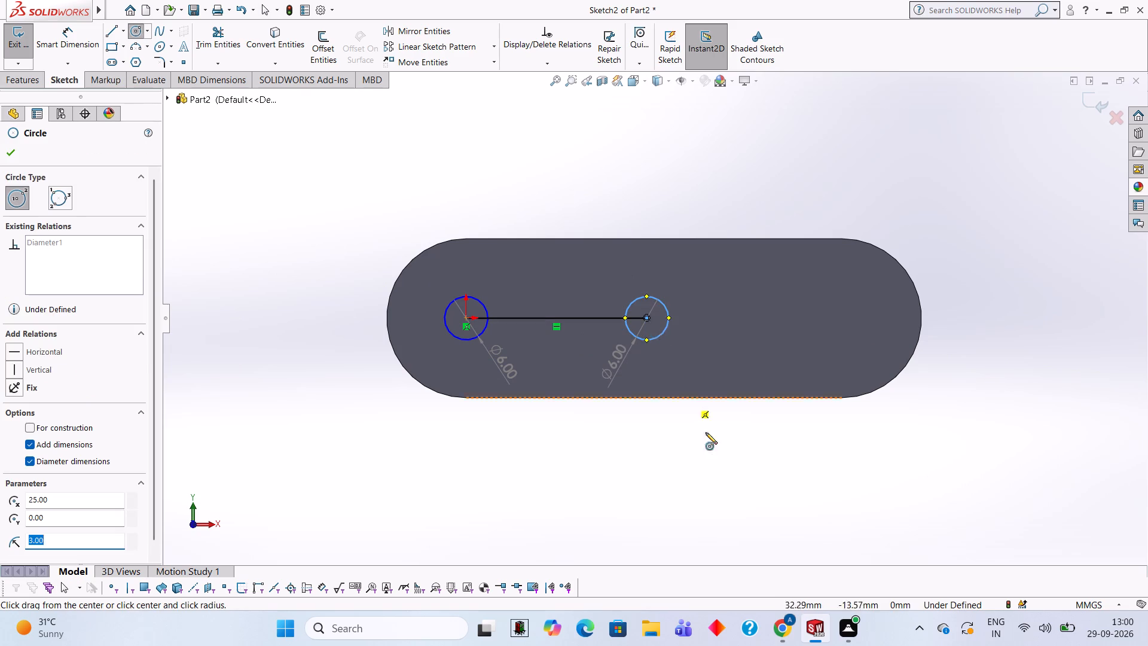
pyautogui.press('Escape')
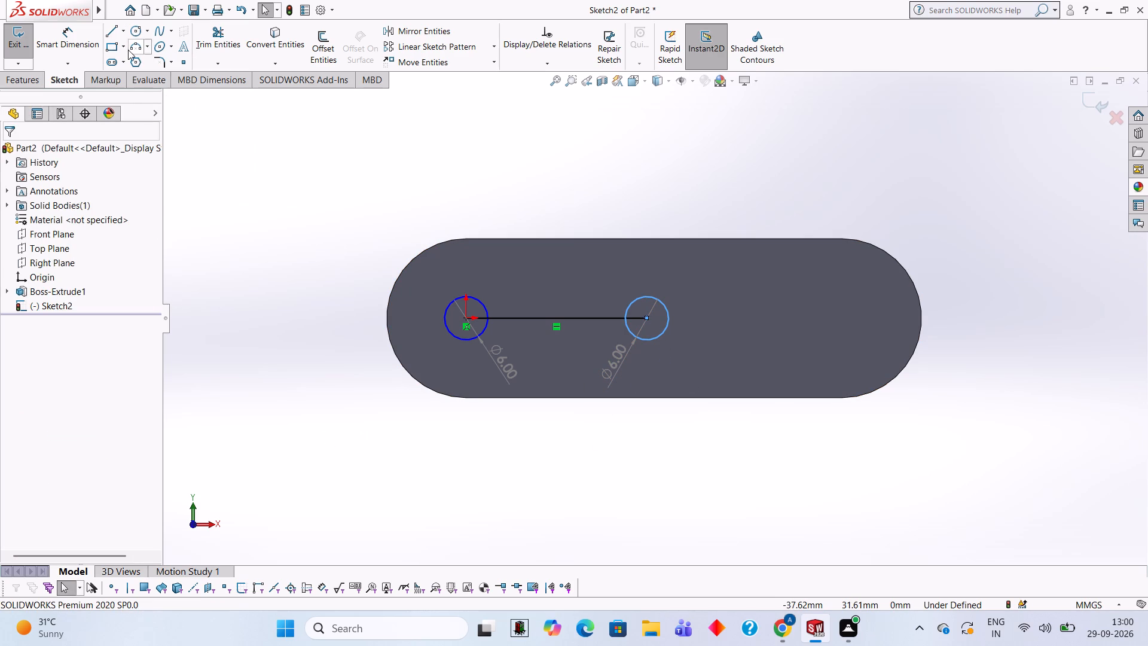
# Connect the two 6 mm circles' top and bottom quadrant points with horizontal lines, joined by a vertical line through the far circle's centre.
pyautogui.click(114, 32)
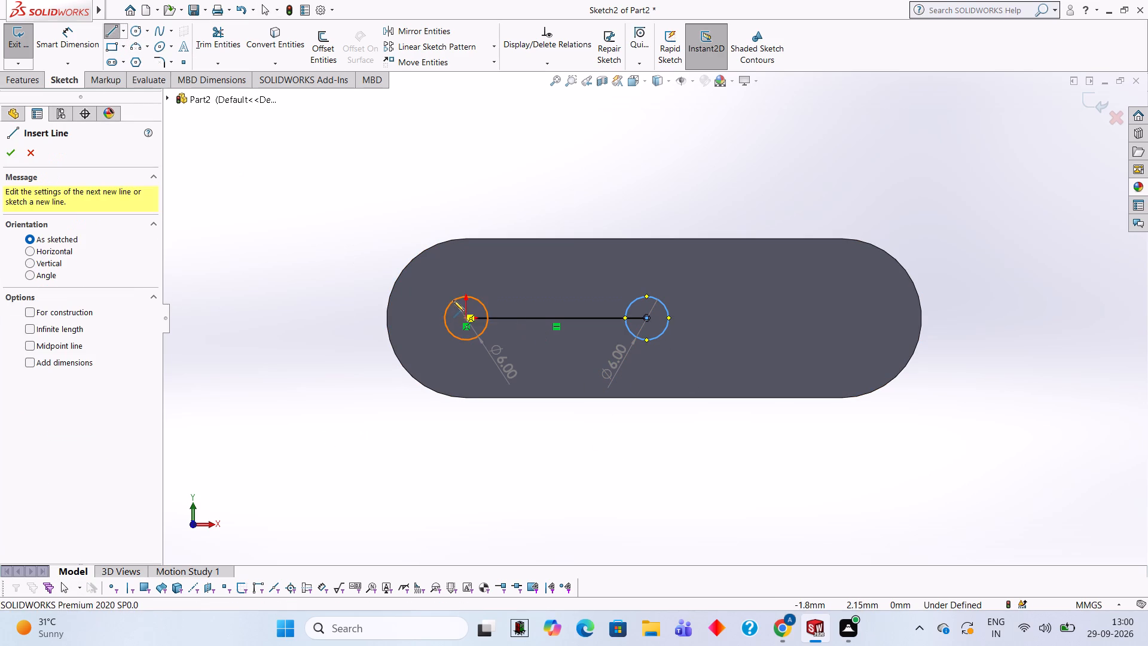
pyautogui.click(465, 296)
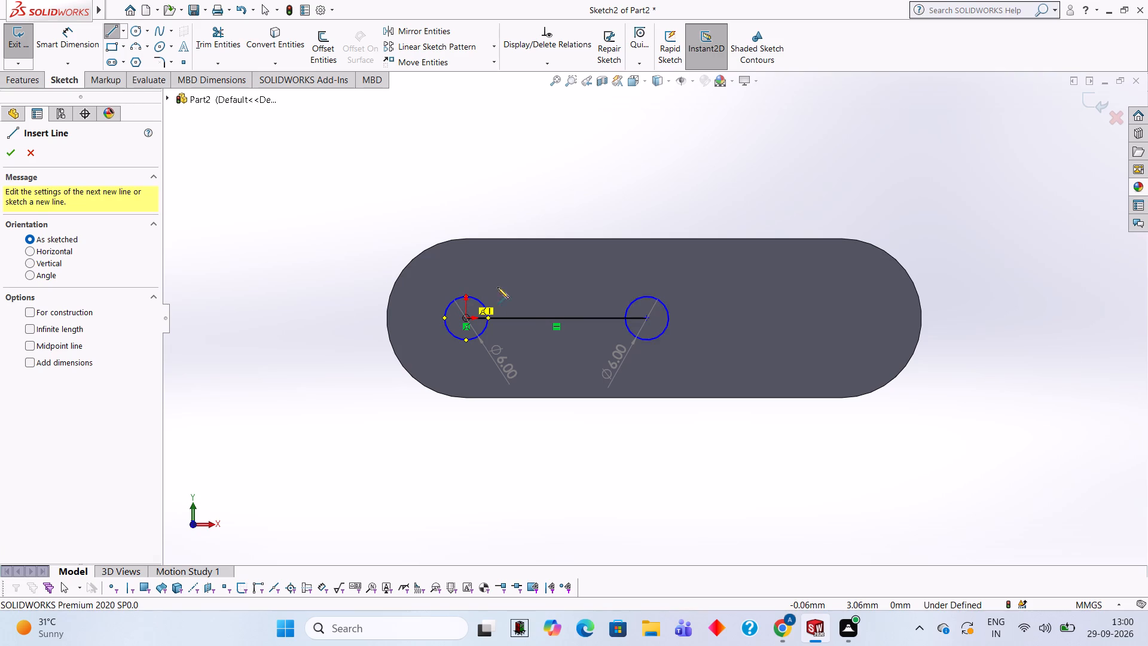
pyautogui.click(646, 297)
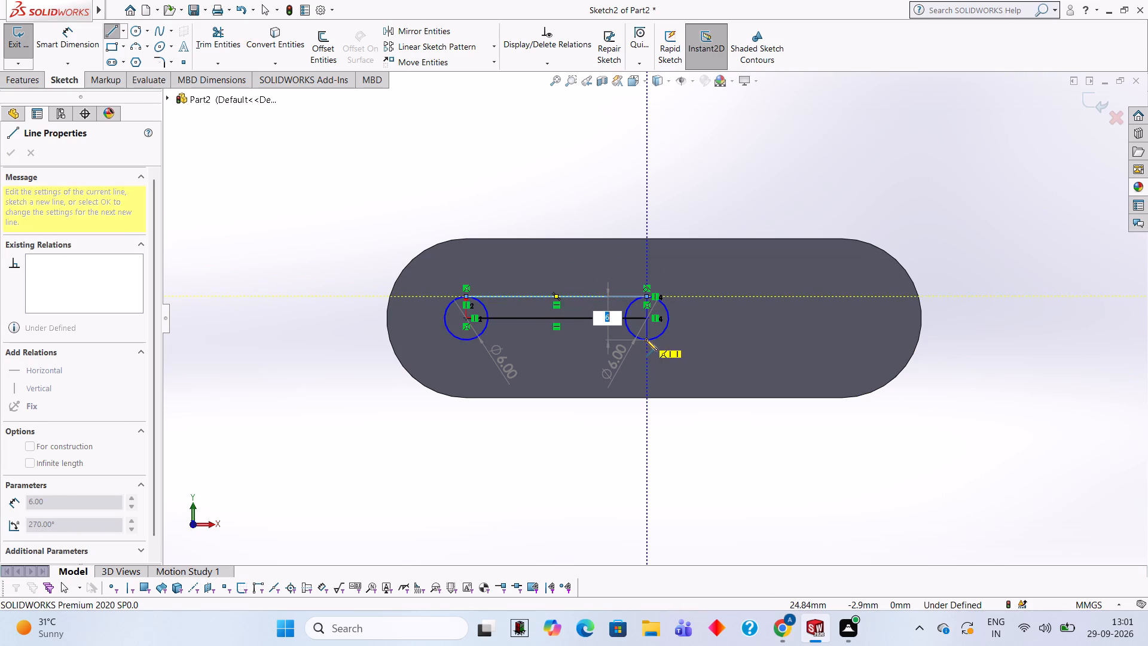
pyautogui.click(646, 339)
pyautogui.click(466, 342)
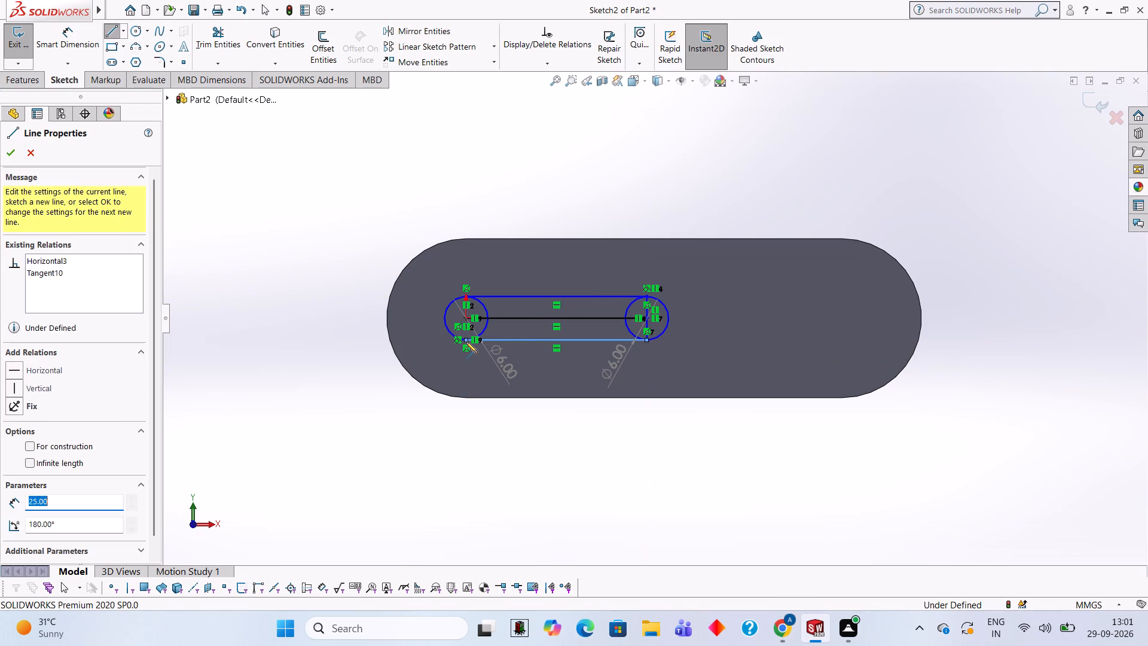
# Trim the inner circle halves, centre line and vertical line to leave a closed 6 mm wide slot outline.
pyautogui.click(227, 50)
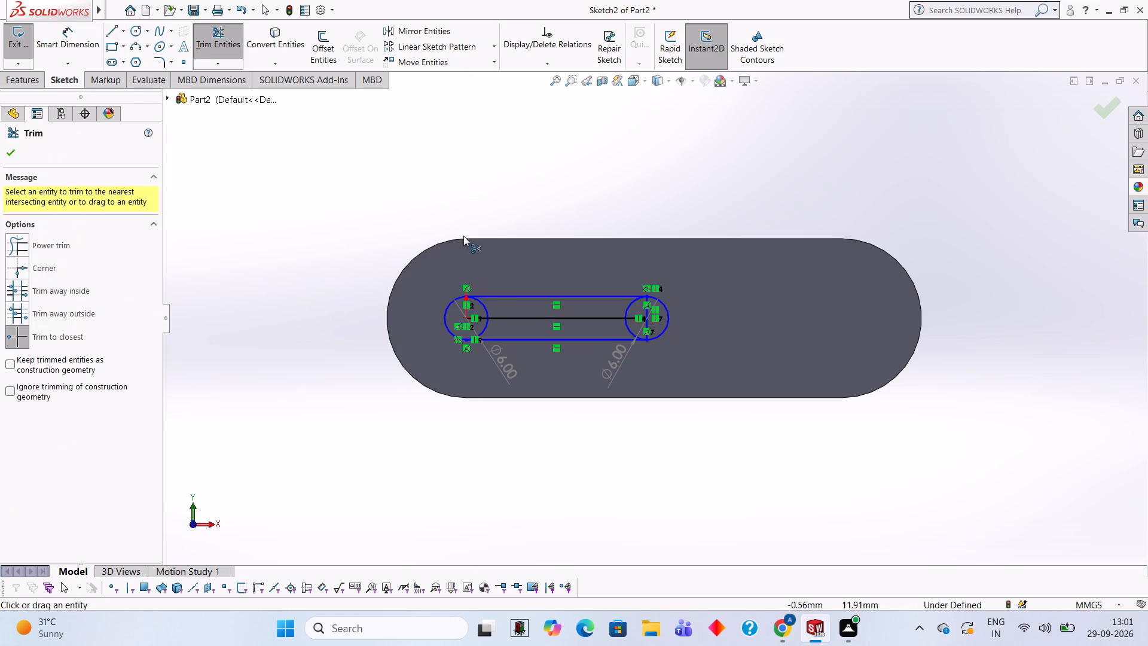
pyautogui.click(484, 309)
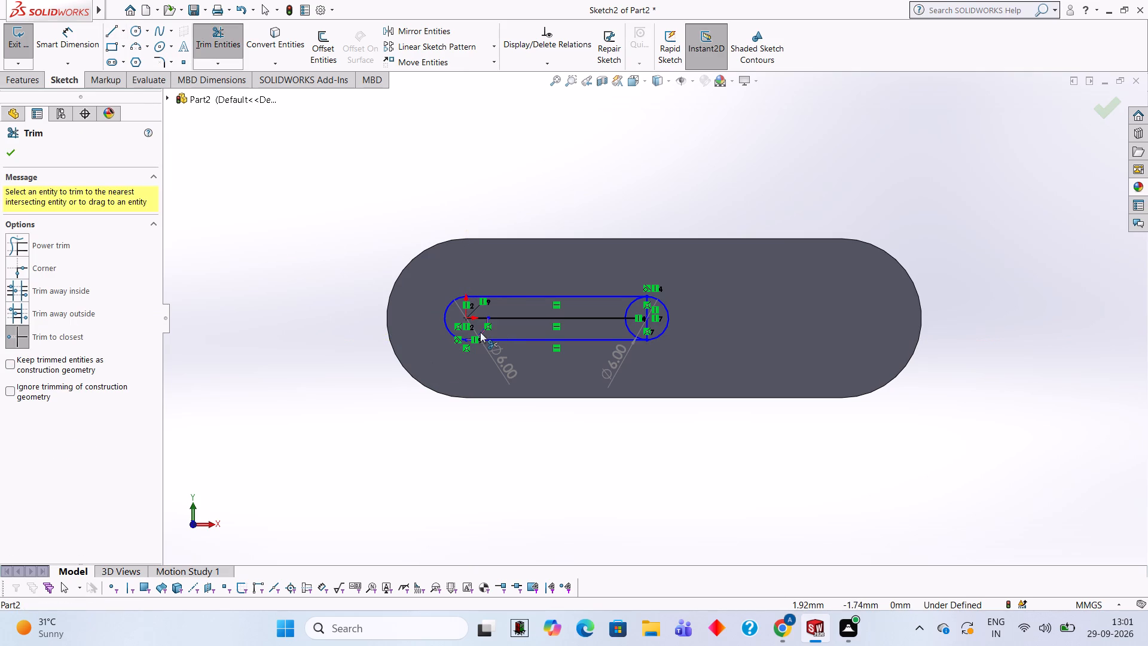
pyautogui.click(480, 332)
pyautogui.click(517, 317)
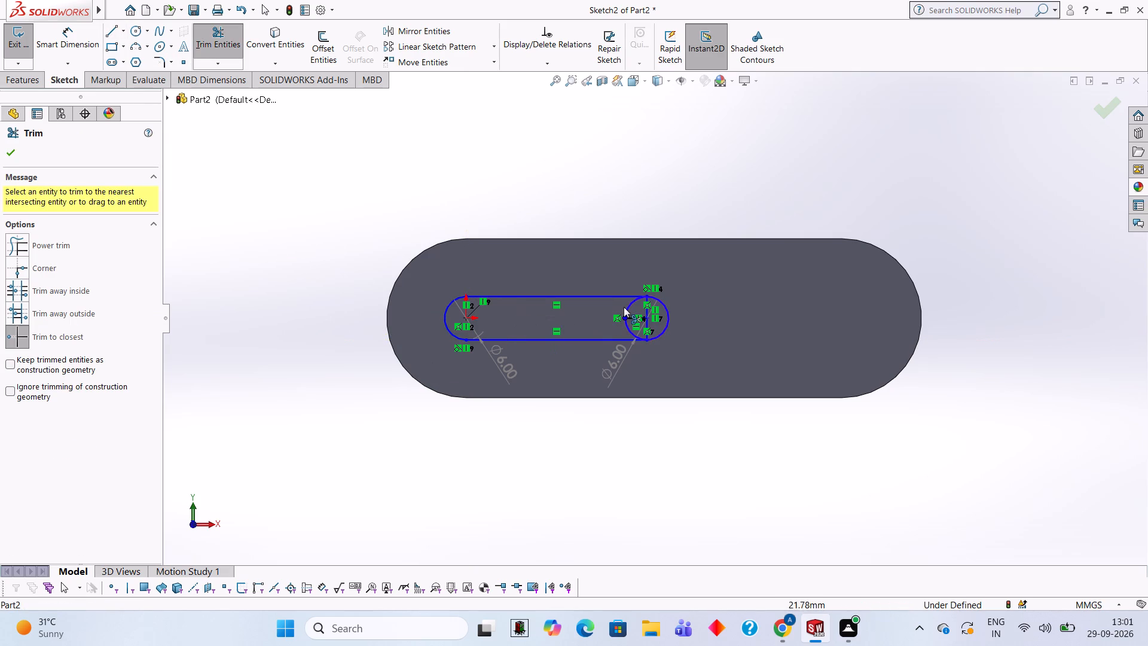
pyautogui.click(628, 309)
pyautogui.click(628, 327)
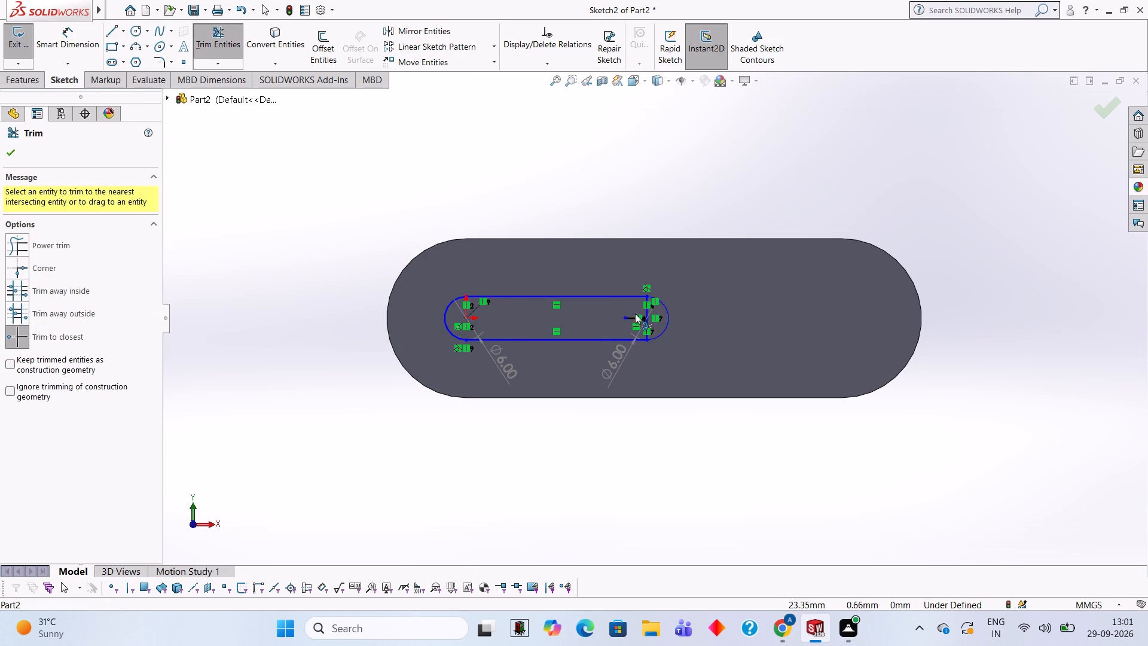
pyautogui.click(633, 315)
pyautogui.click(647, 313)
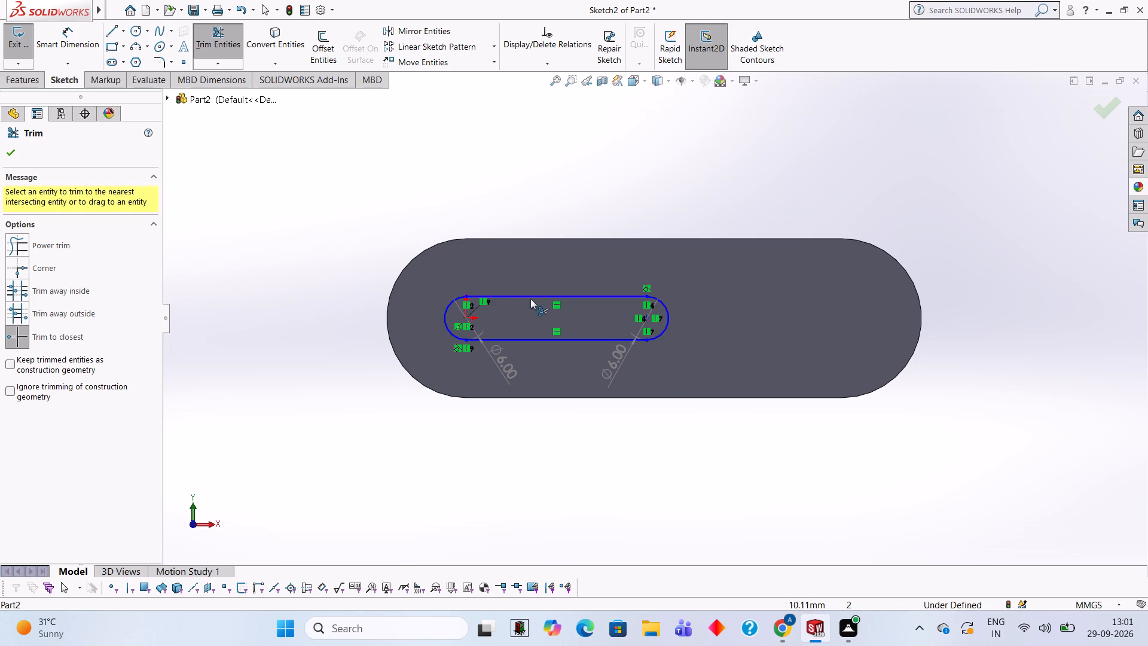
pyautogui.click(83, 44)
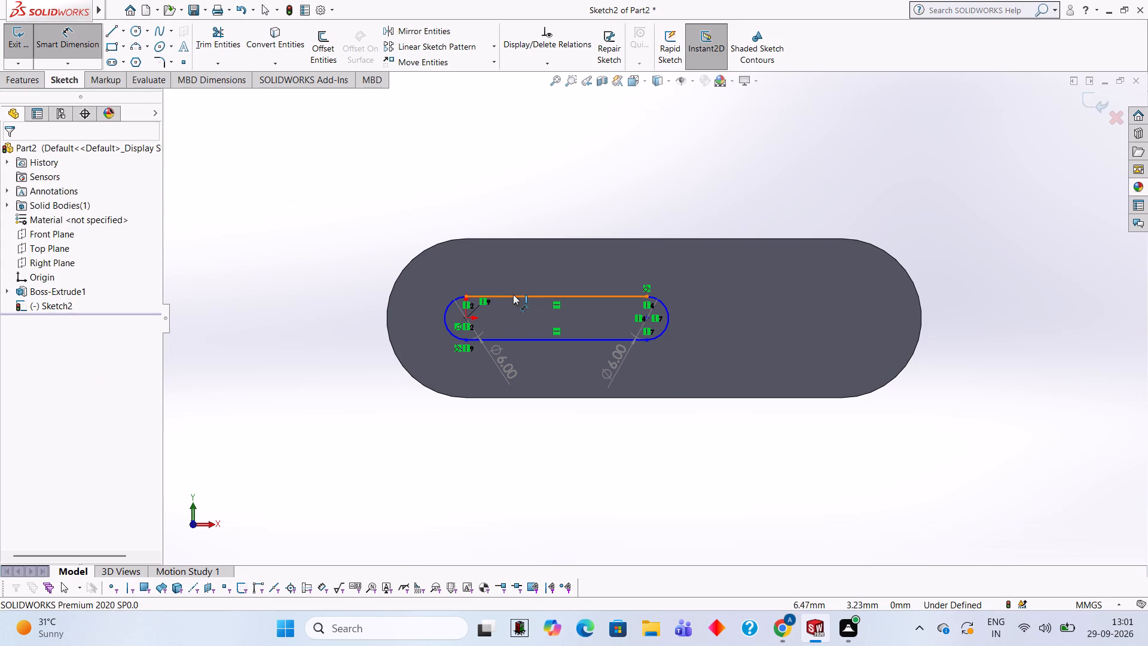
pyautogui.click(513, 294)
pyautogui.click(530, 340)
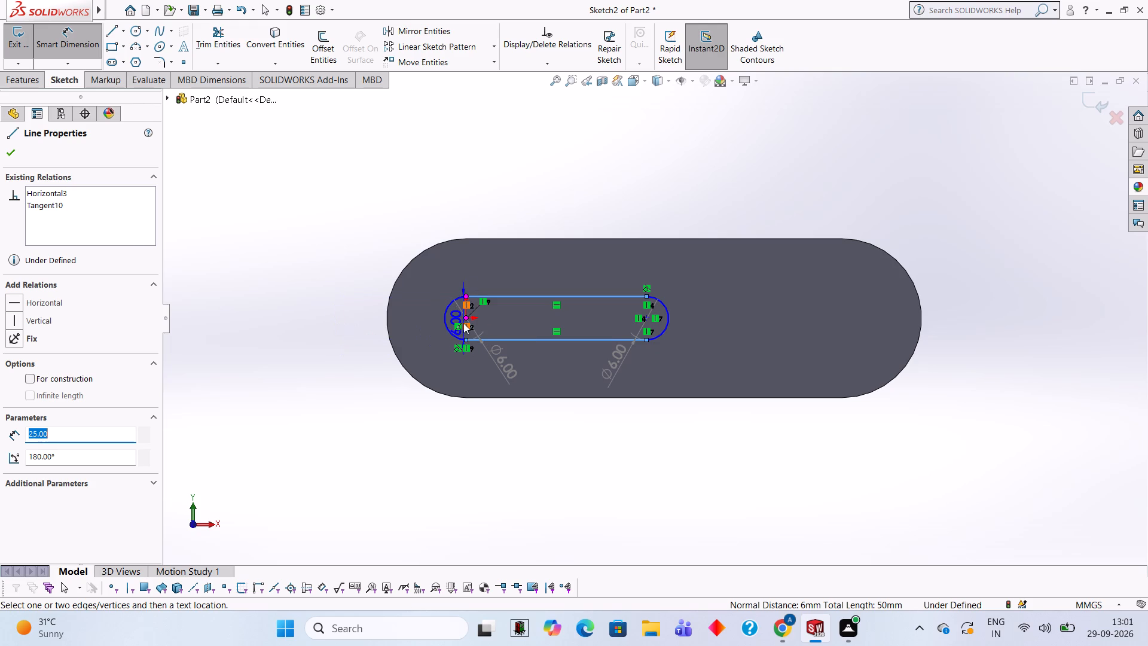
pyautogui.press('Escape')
# Undo the trims, lines and both 6 mm circles back to an empty sketch on the plate's face.
pyautogui.hotkey('ctrl', 'z')
pyautogui.hotkey('ctrl', 'z')
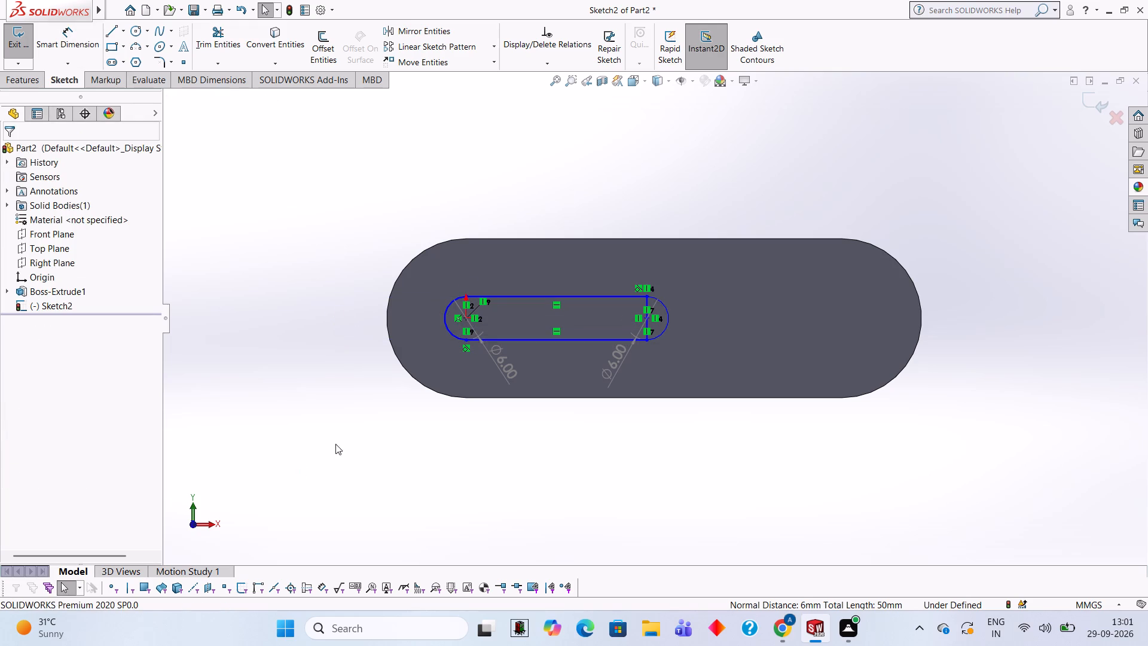
pyautogui.hotkey('ctrl', 'z')
pyautogui.hotkey('ctrl', 'z')
pyautogui.hotkey('ctrl', 'z')
pyautogui.hotkey('ctrl', 'z')
pyautogui.hotkey('ctrl', 'z')
pyautogui.hotkey('ctrl', 'z')
pyautogui.hotkey('ctrl', 'z')
pyautogui.hotkey('ctrl', 'z')
pyautogui.hotkey('ctrl', 'z')
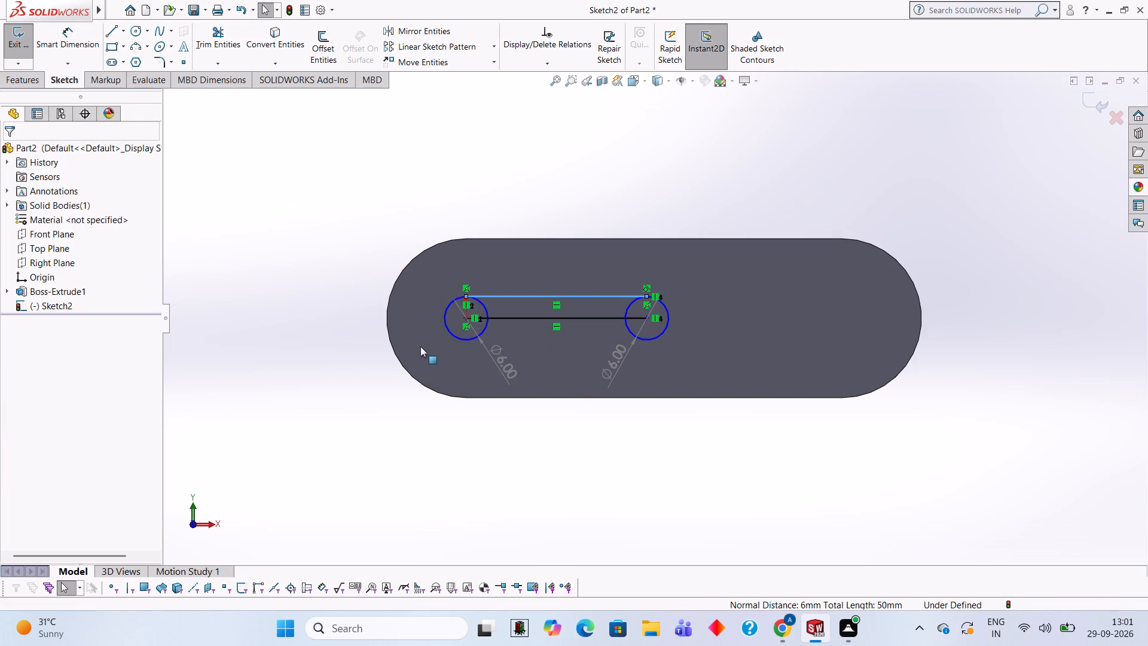
pyautogui.hotkey('ctrl', 'z')
pyautogui.hotkey('ctrl', 'z')
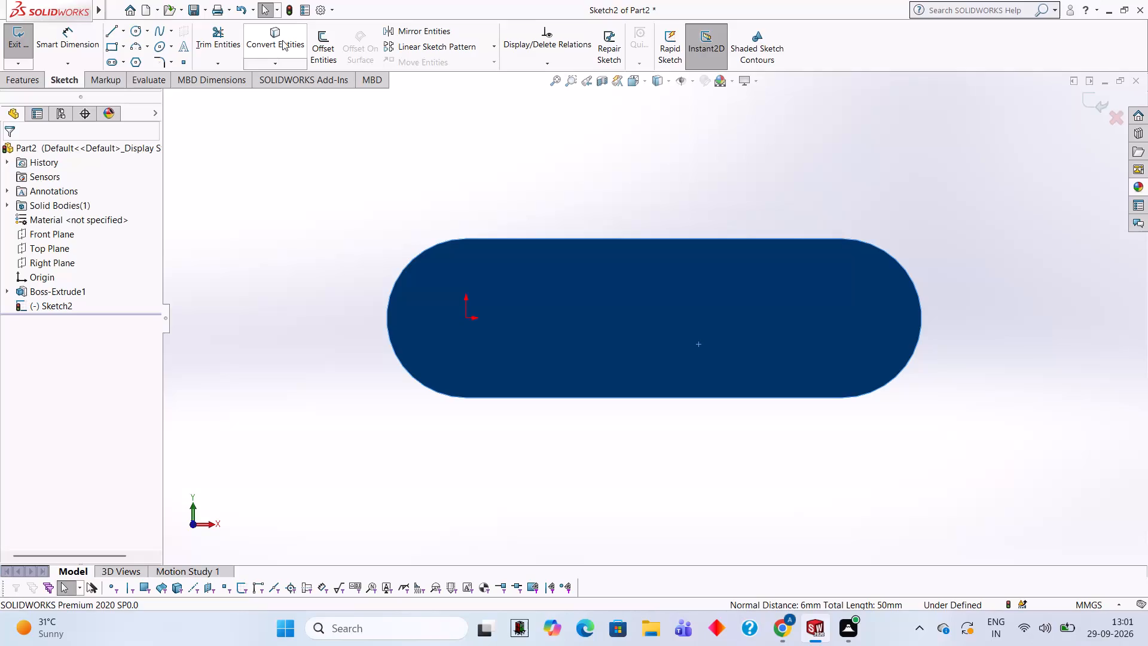
# Sketch a 10 mm diameter circle centred on the origin.
pyautogui.click(130, 32)
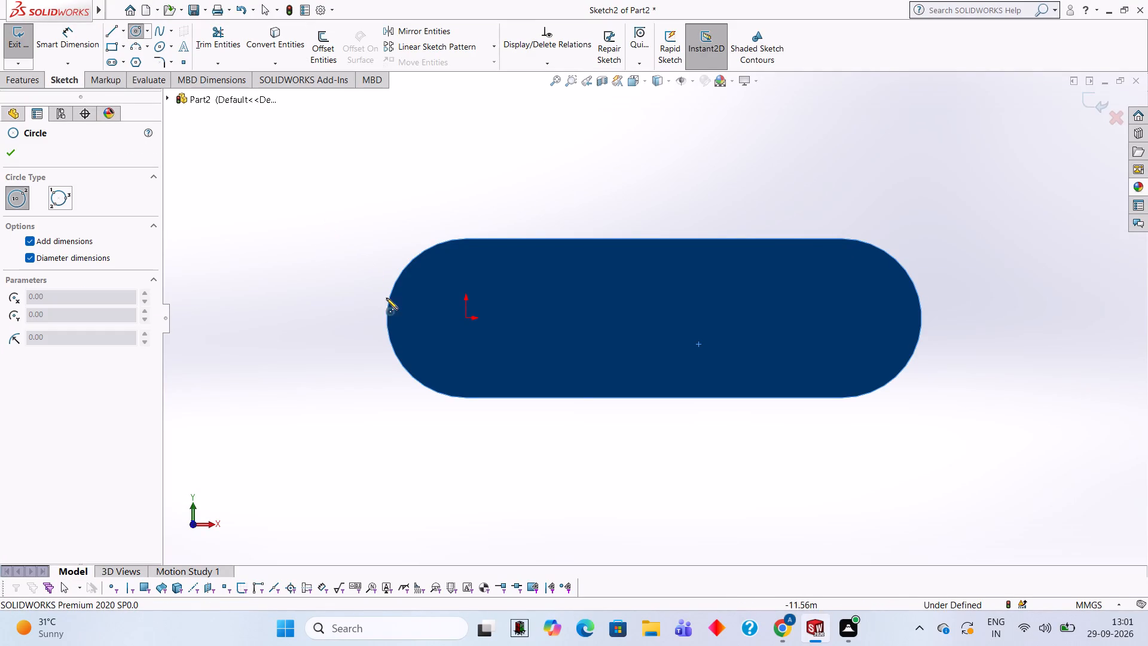
pyautogui.click(466, 317)
pyautogui.write('10')
pyautogui.press('Return')
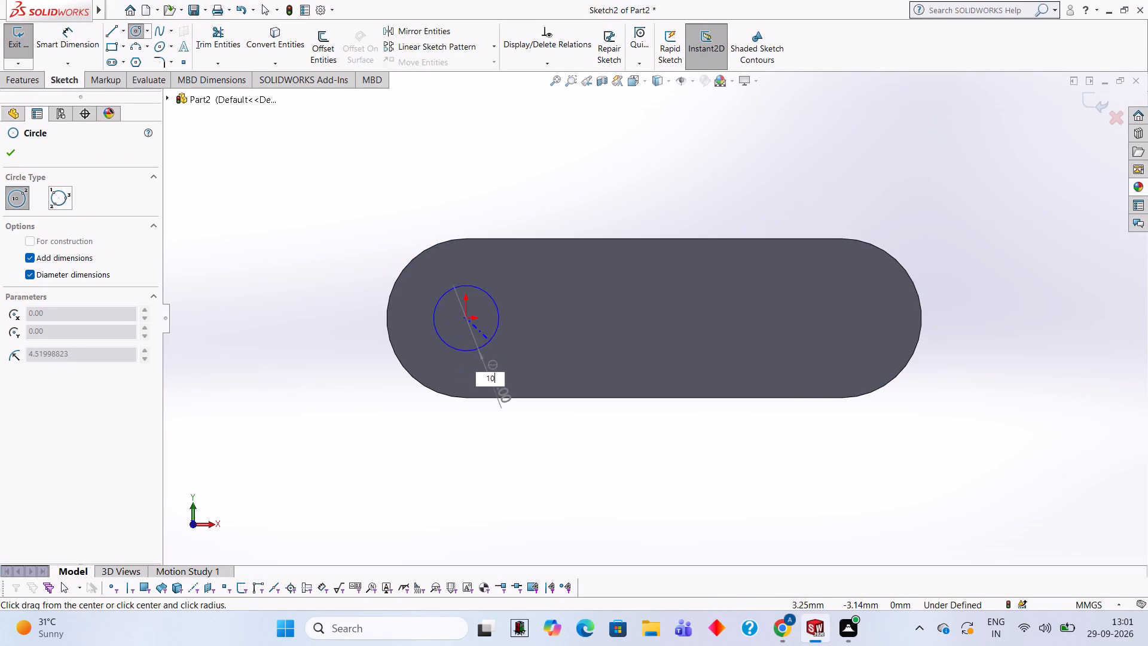
# Draw a 25 mm horizontal line from the origin towards the far end of the plate.
pyautogui.click(118, 28)
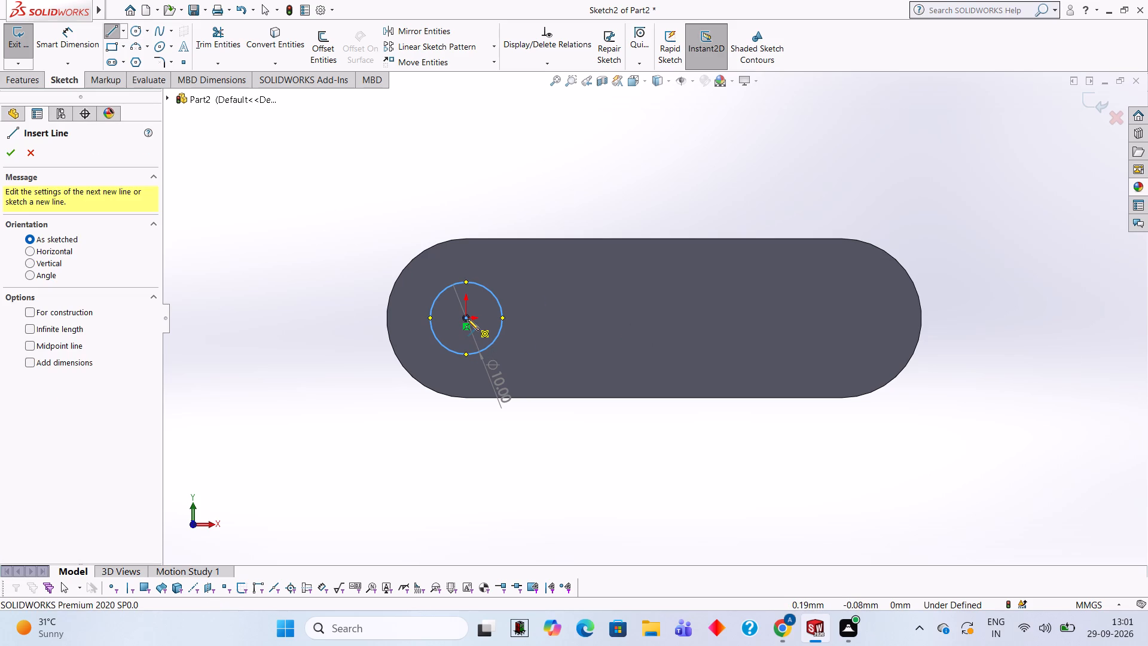
pyautogui.click(466, 319)
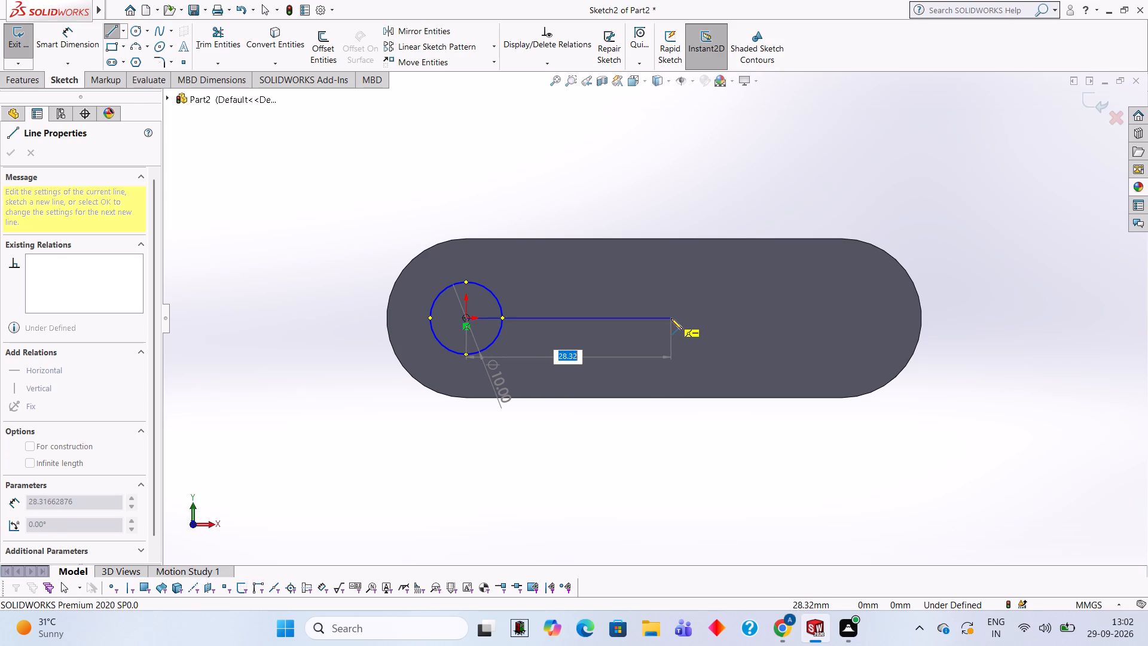
pyautogui.write('25')
pyautogui.press('Return')
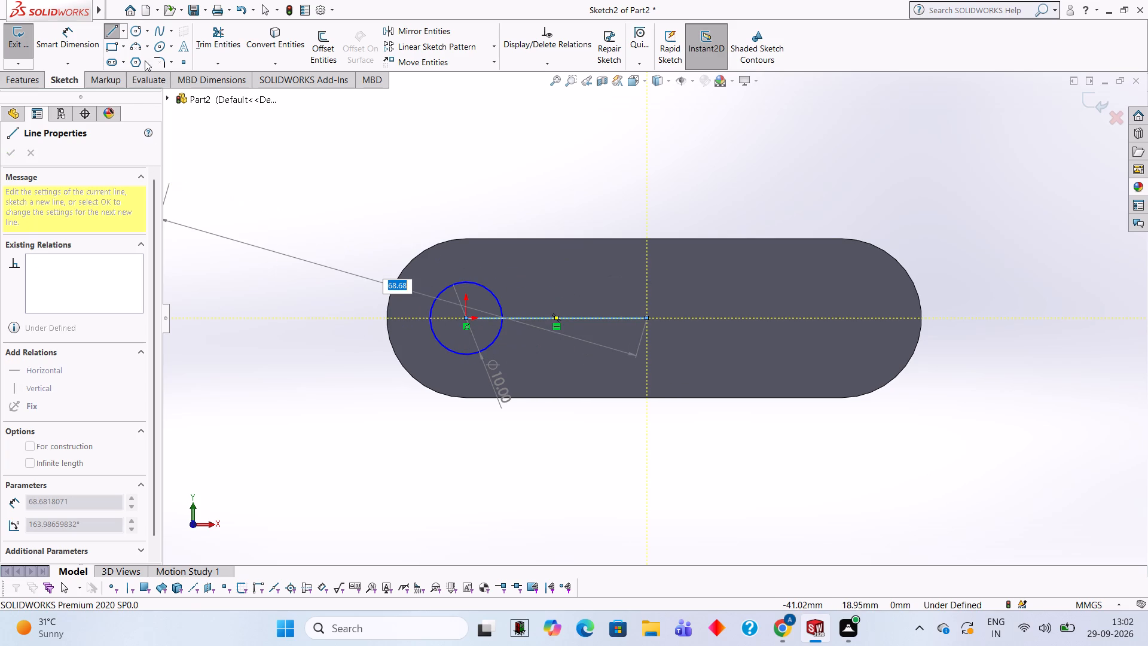
# Sketch a 10 mm diameter circle centred on the far end of the 25 mm line.
pyautogui.click(136, 31)
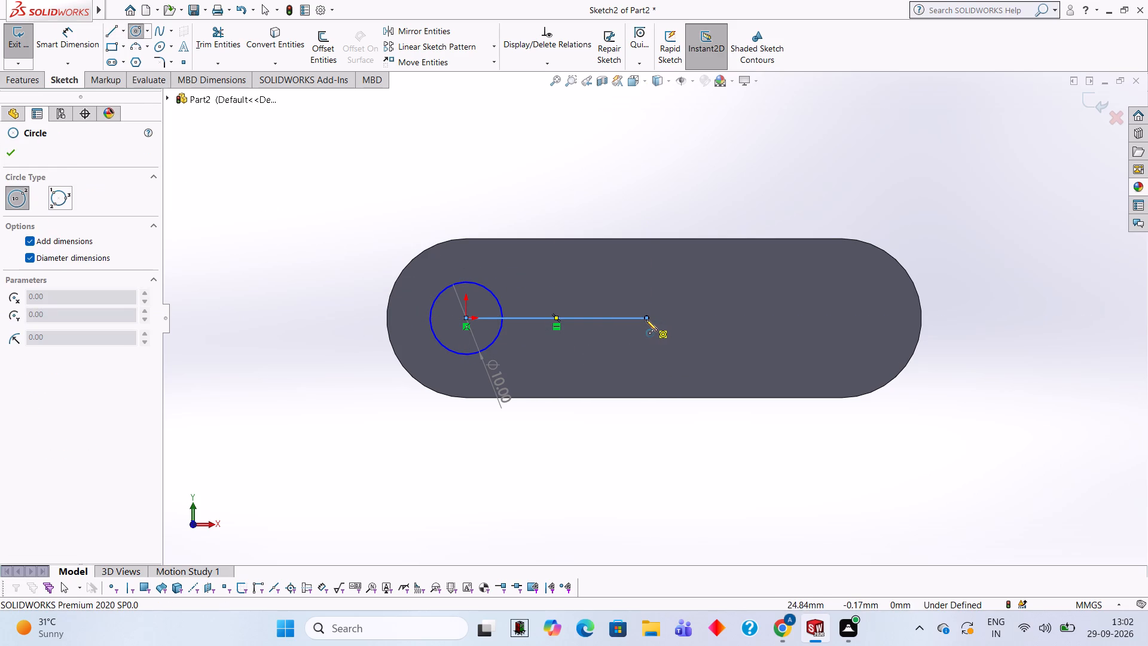
pyautogui.click(646, 318)
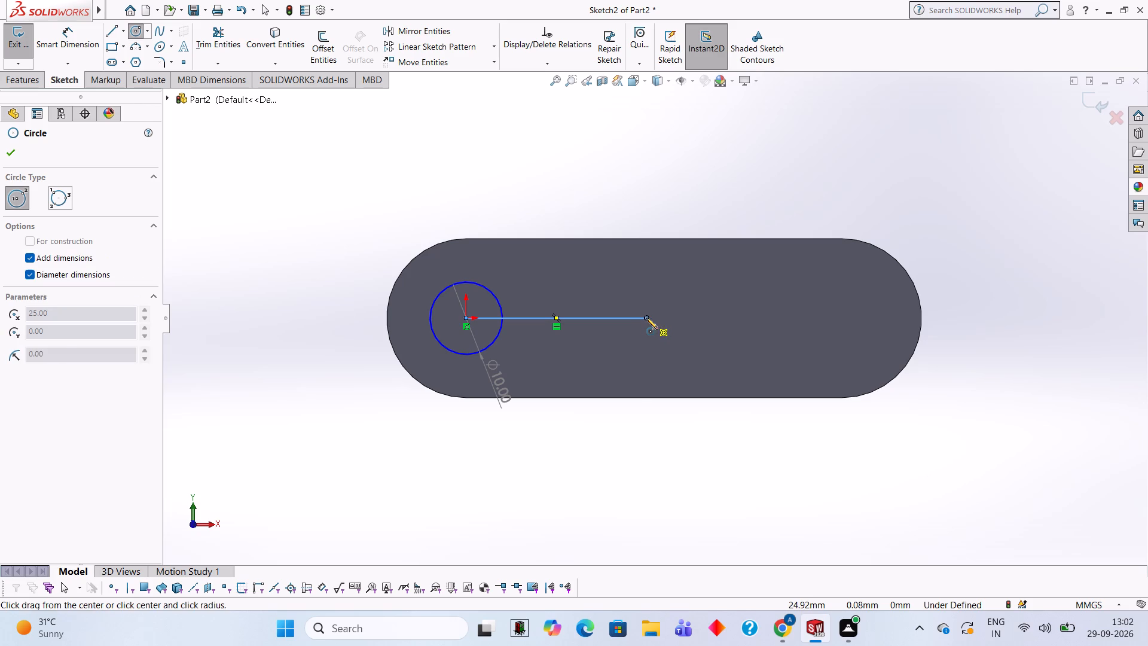
pyautogui.write('10')
pyautogui.press('Return')
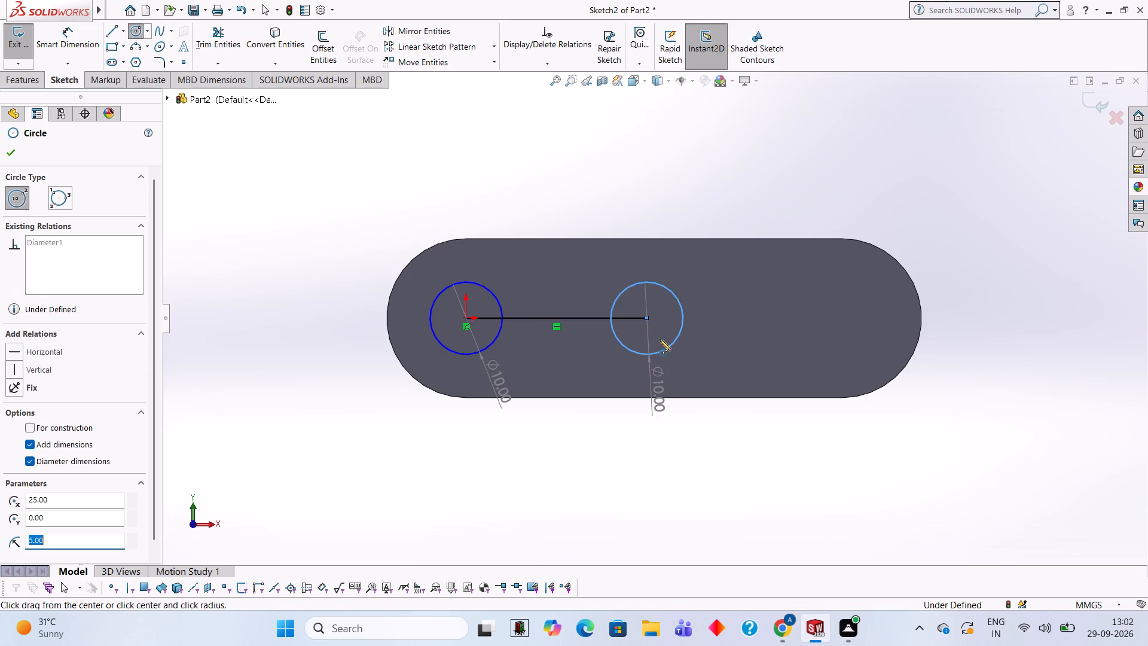
# Connect the two 10 mm circles' top and bottom quadrant points with horizontal lines, joined by a vertical line through the far circle's centre.
pyautogui.click(109, 28)
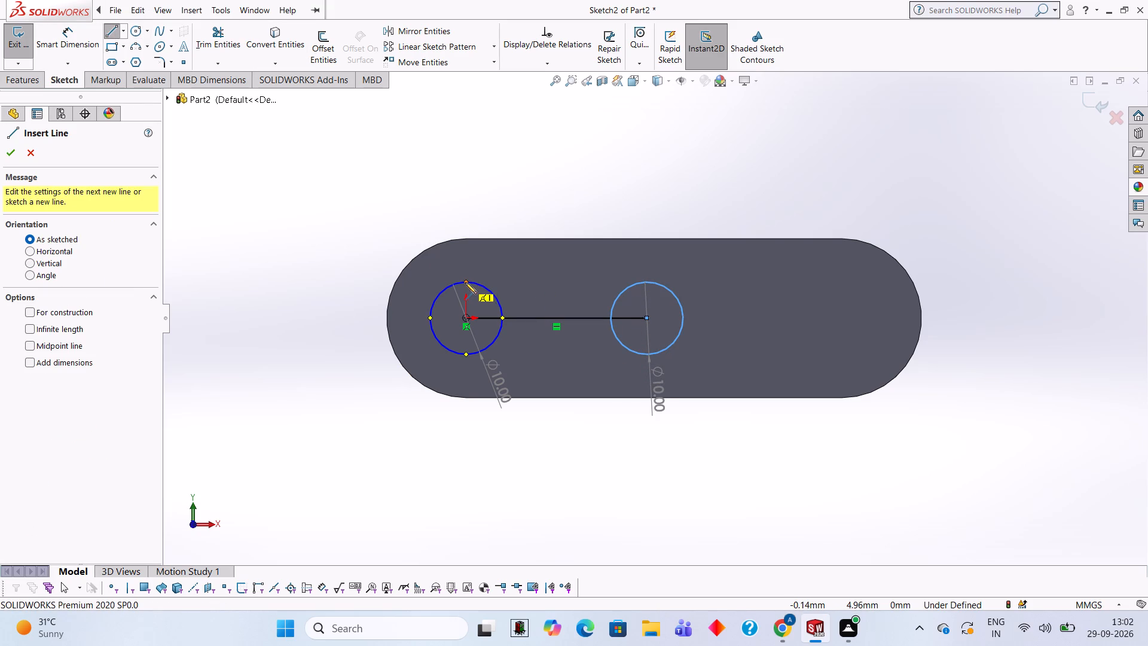
pyautogui.click(465, 282)
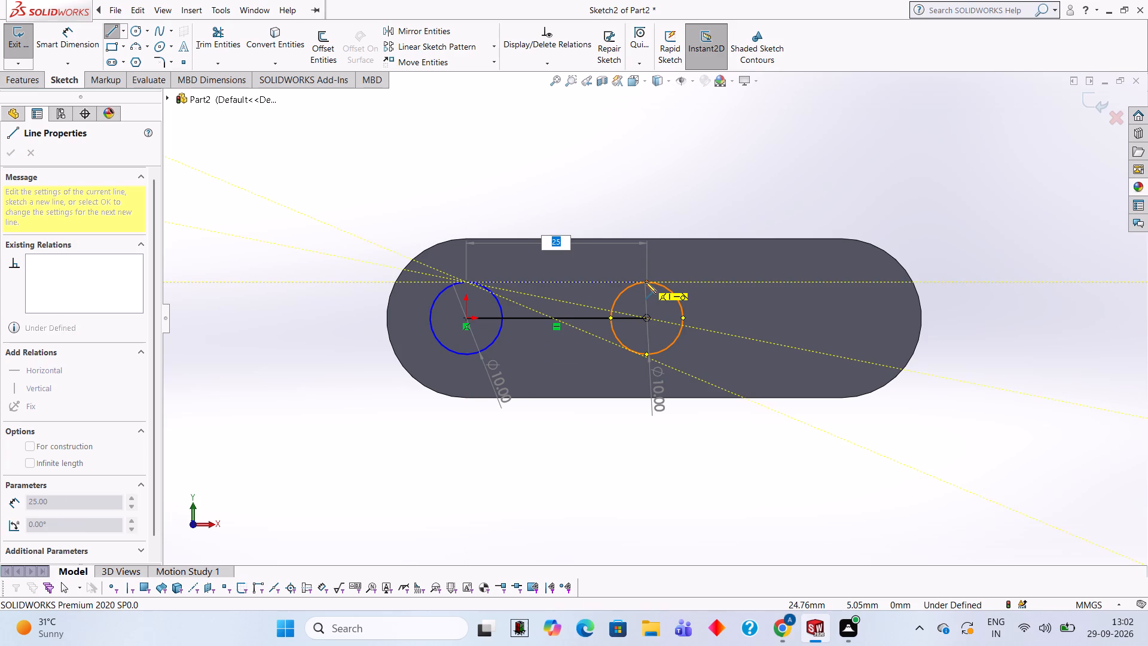
pyautogui.click(645, 282)
pyautogui.click(647, 355)
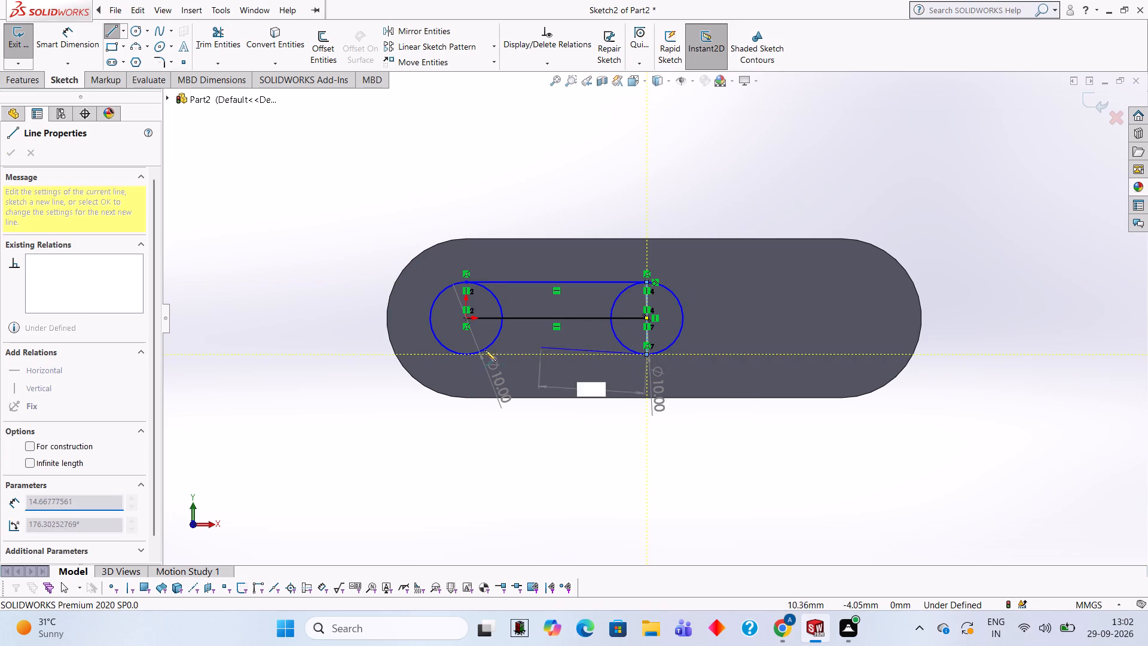
pyautogui.click(465, 353)
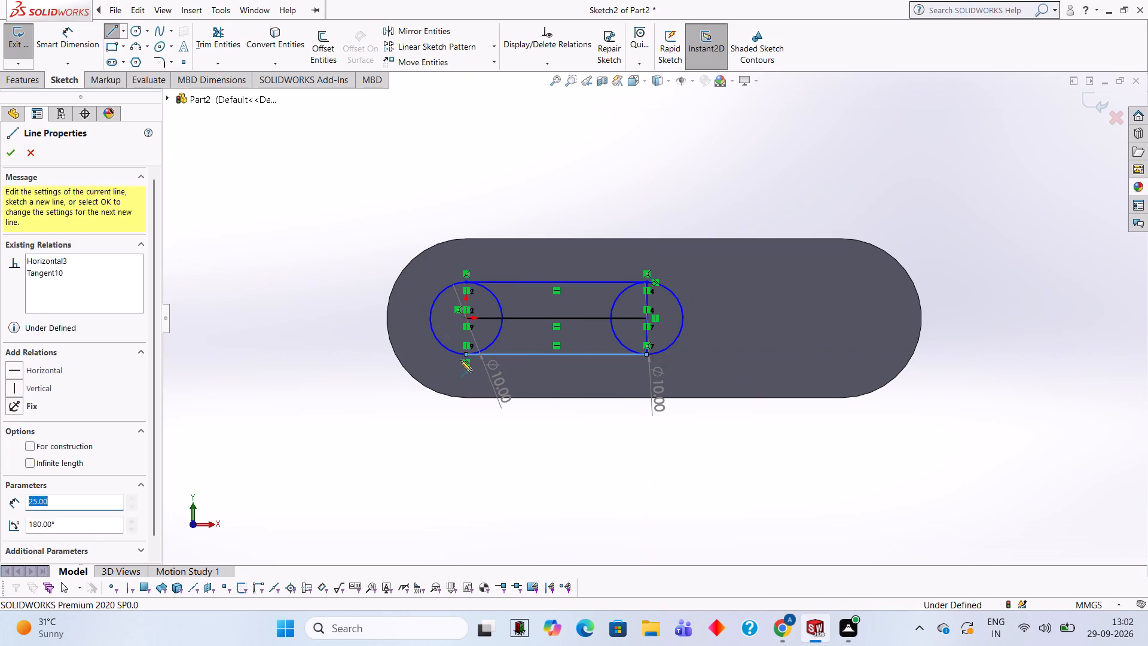
# Trim the inner circle halves, centre line and vertical line to leave a closed 10 mm wide slot outline.
pyautogui.click(218, 48)
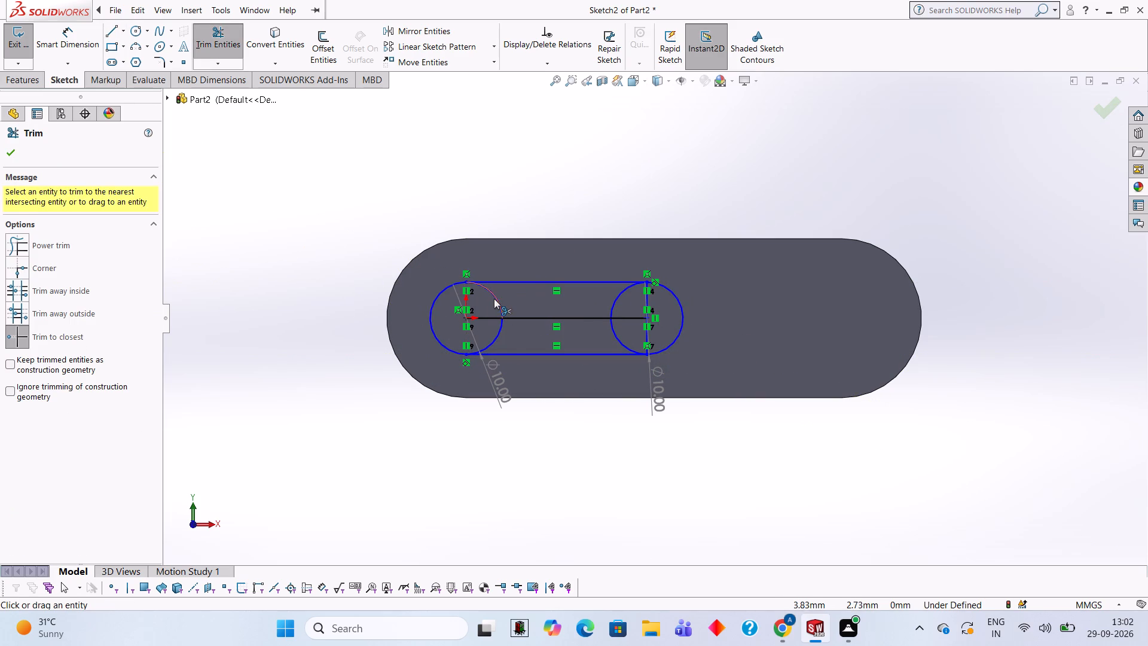
pyautogui.click(494, 298)
pyautogui.click(498, 336)
pyautogui.click(515, 317)
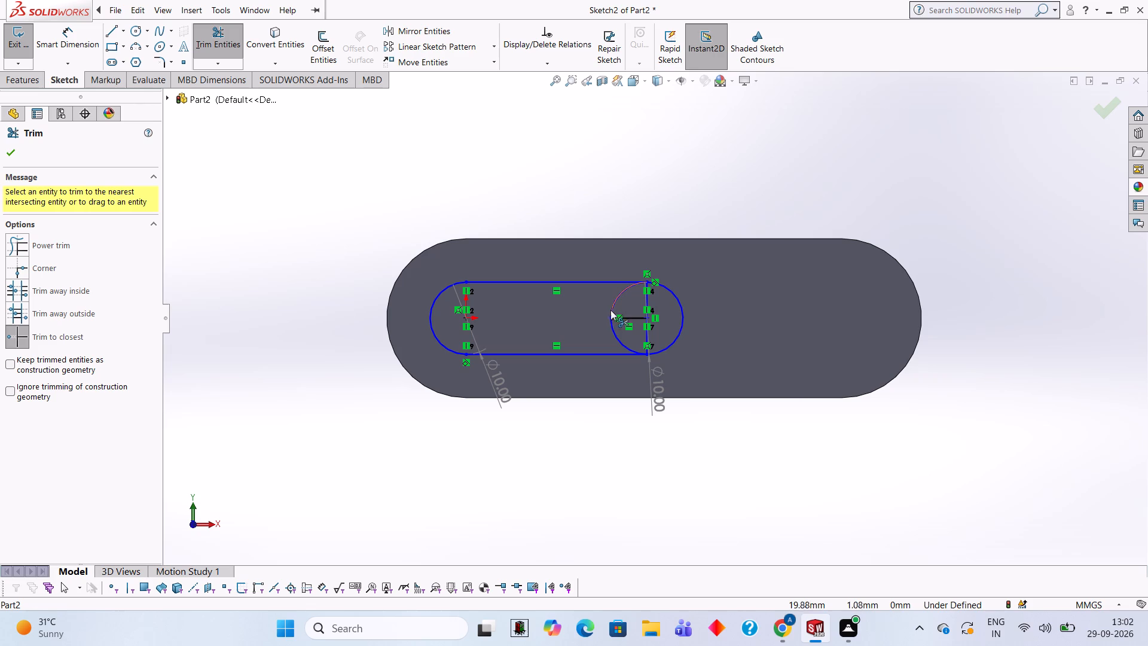
pyautogui.click(612, 303)
pyautogui.click(629, 316)
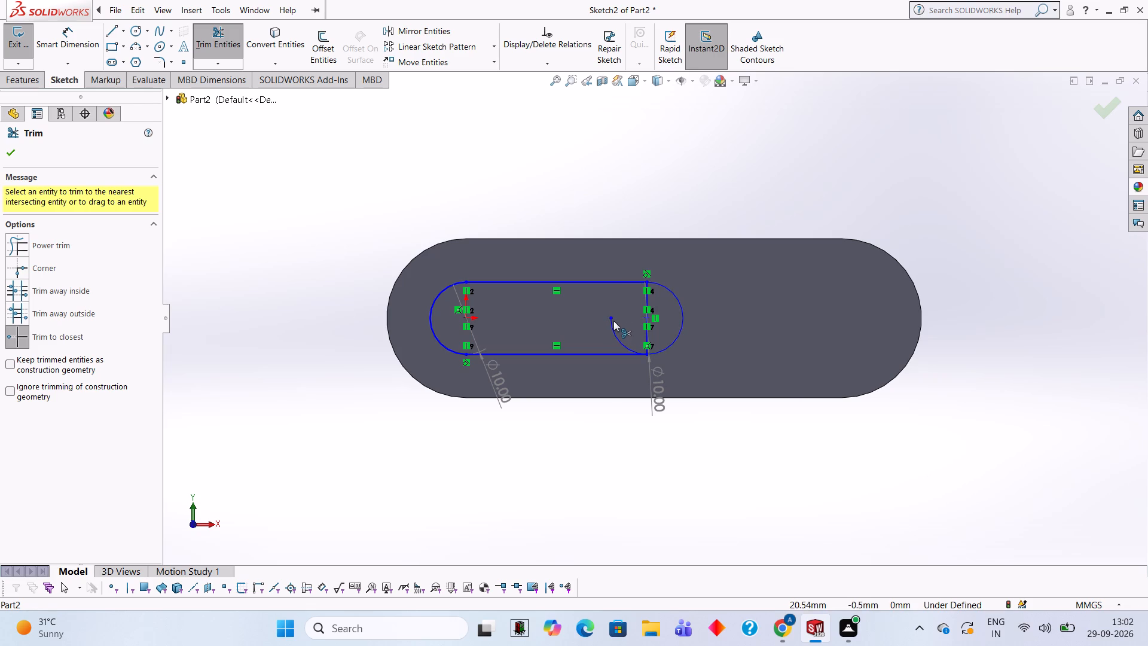
pyautogui.click(613, 321)
pyautogui.click(646, 300)
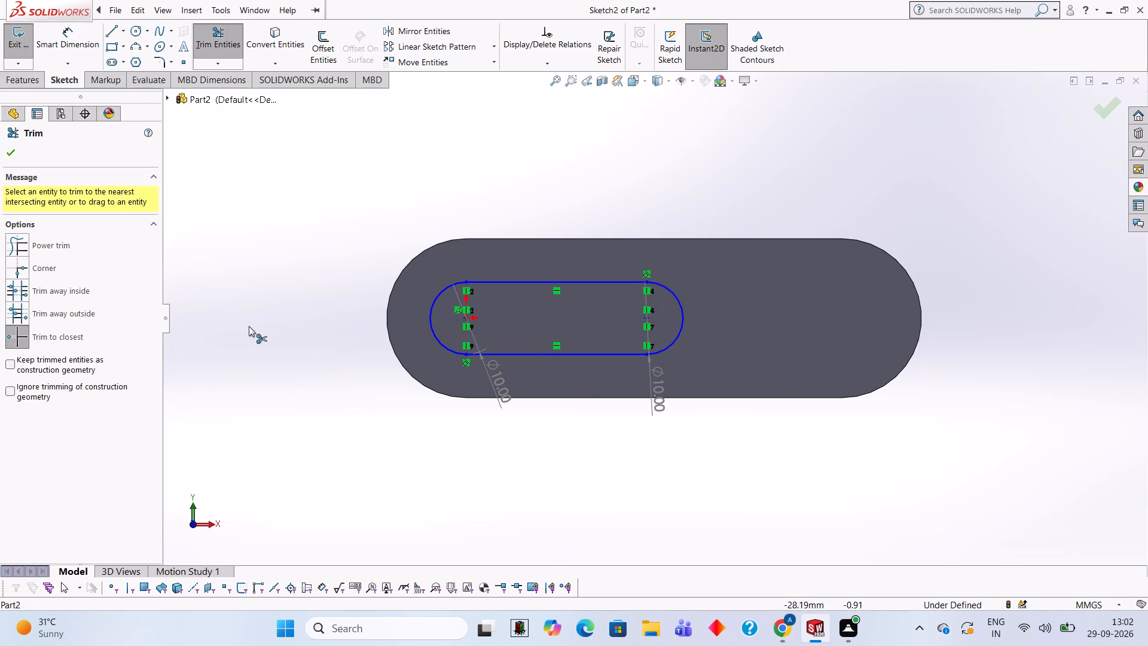
# Cut-extrude the slot outline through the plate with a Blind depth of 6 mm.
pyautogui.click(22, 77)
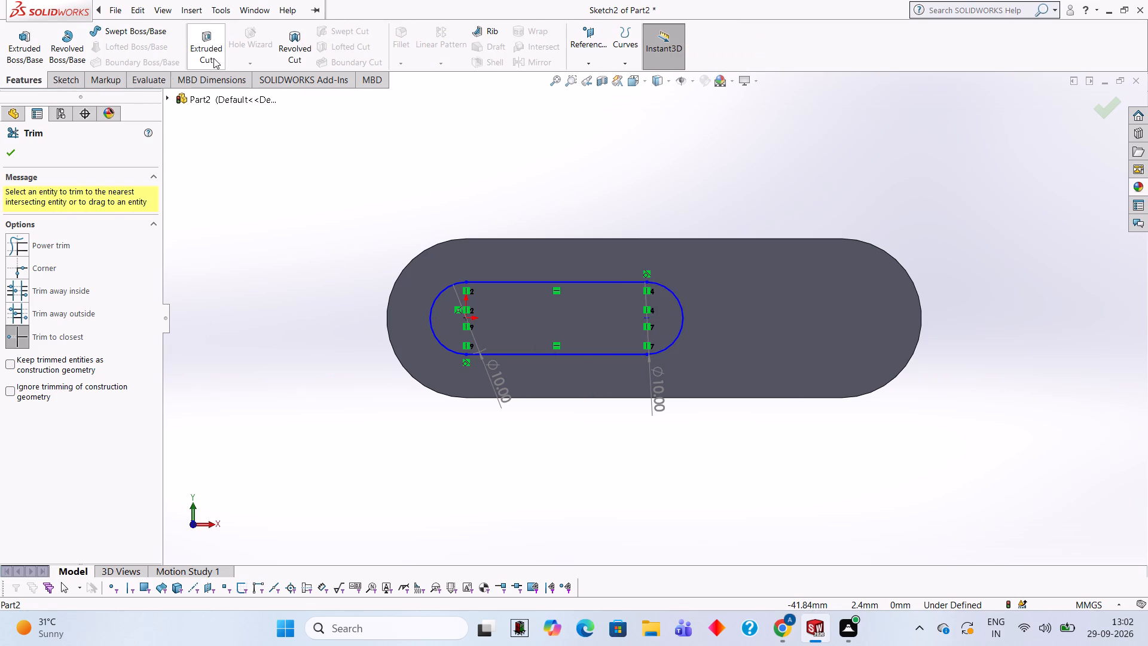
pyautogui.click(210, 53)
pyautogui.moveTo(313, 315); pyautogui.dragTo(381, 373, button='middle')
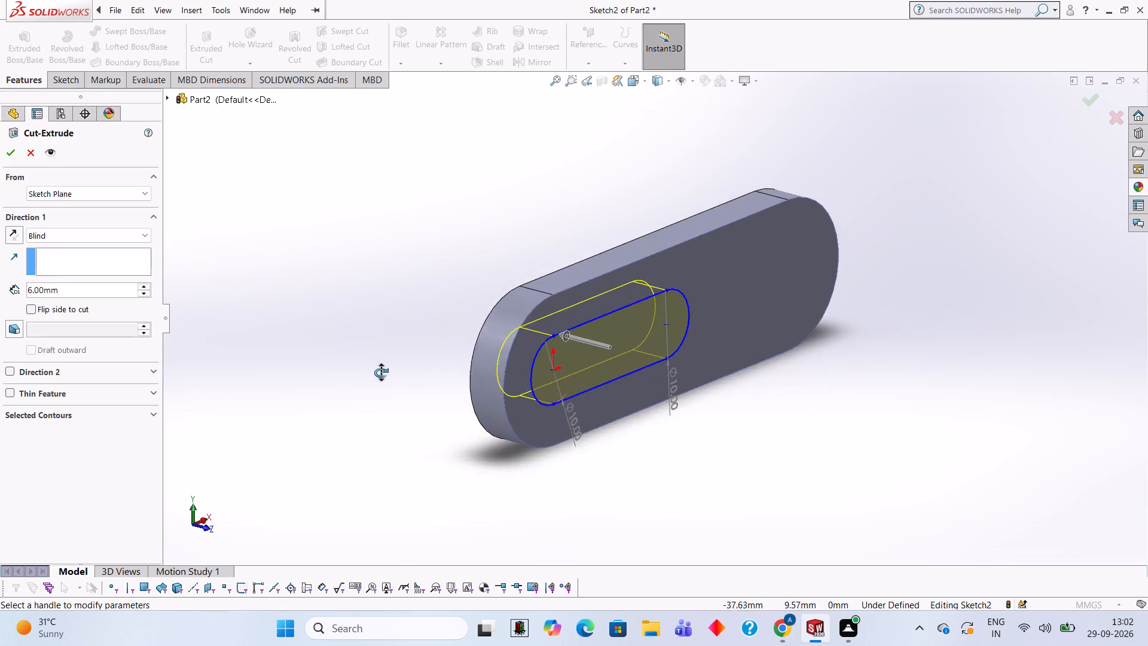
pyautogui.moveTo(381, 373); pyautogui.dragTo(425, 379, button='middle')
pyautogui.click(10, 156)
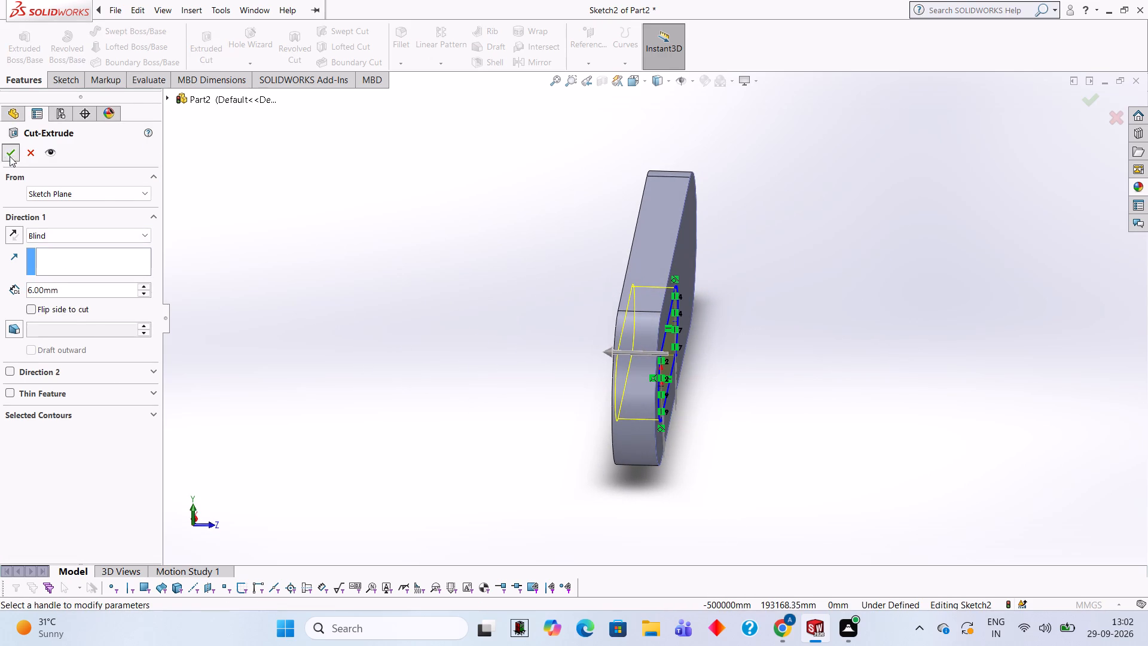
pyautogui.click(235, 258)
# Start a new sketch on the plate's lower long flat side face, viewed normal to the face.
pyautogui.moveTo(822, 333); pyautogui.dragTo(695, 260, button='middle')
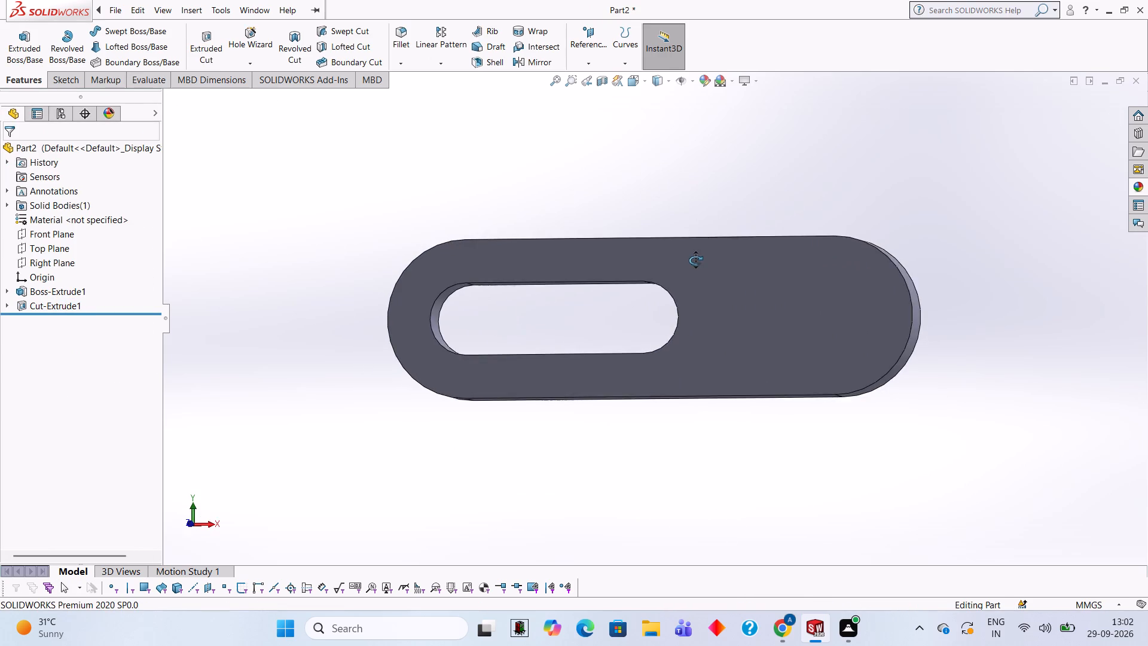
pyautogui.moveTo(695, 260); pyautogui.dragTo(702, 263, button='middle')
pyautogui.moveTo(811, 194); pyautogui.dragTo(840, 202, button='middle')
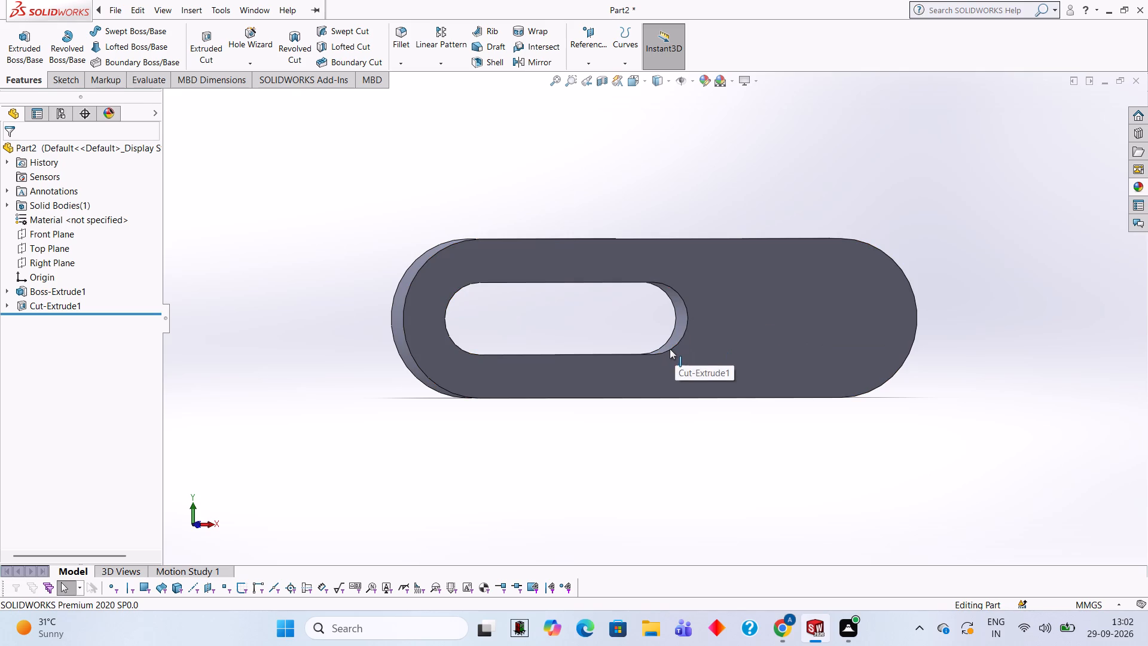
pyautogui.moveTo(777, 477); pyautogui.dragTo(744, 194, button='middle')
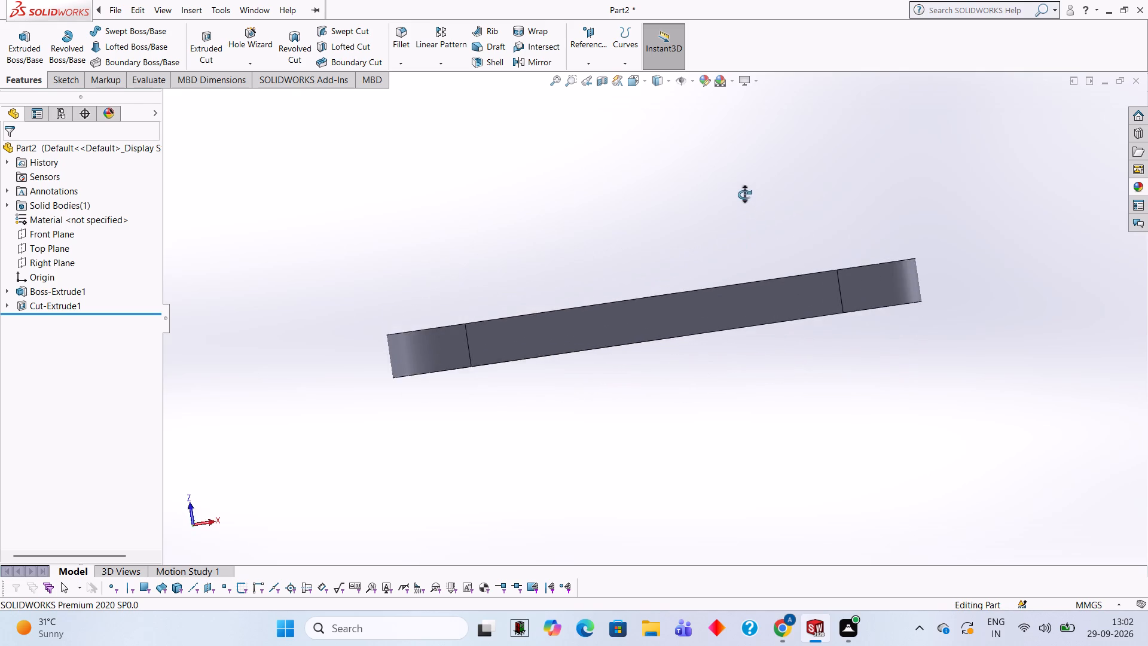
pyautogui.moveTo(744, 194); pyautogui.dragTo(753, 200, button='middle')
pyautogui.click(736, 310)
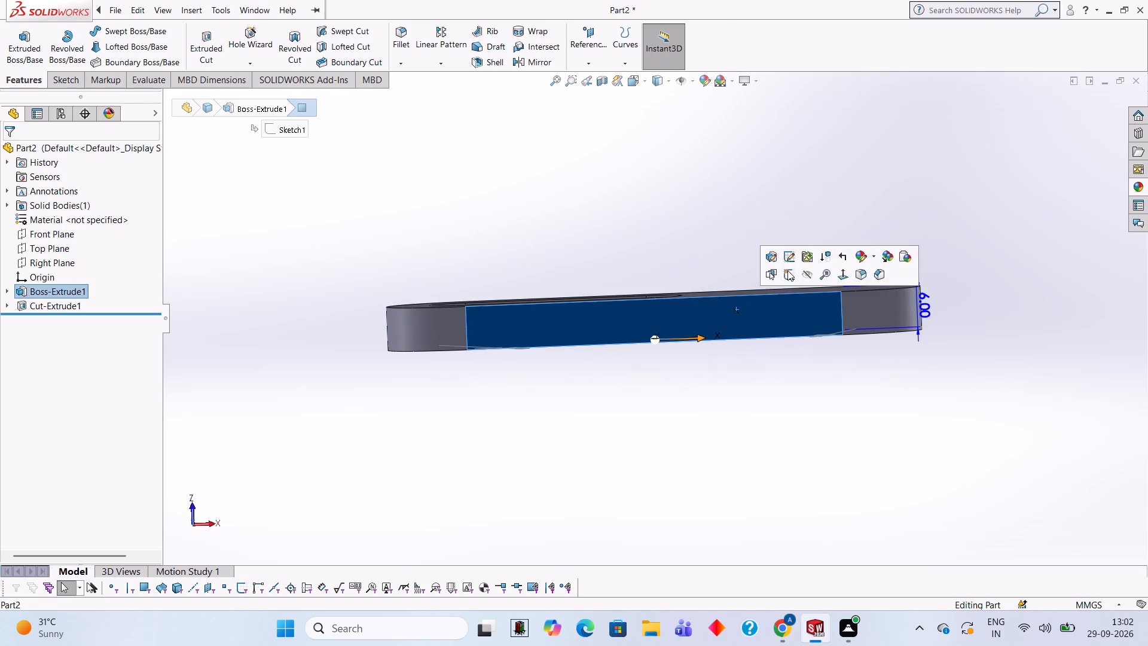
pyautogui.click(787, 270)
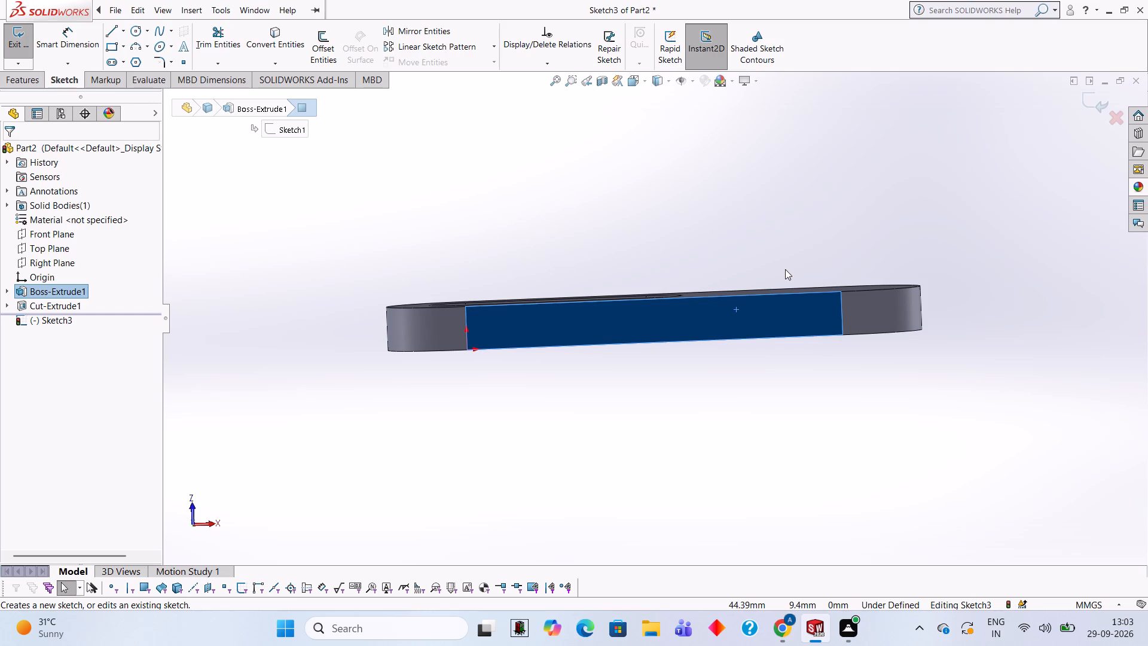
pyautogui.hotkey('ctrl', '8')
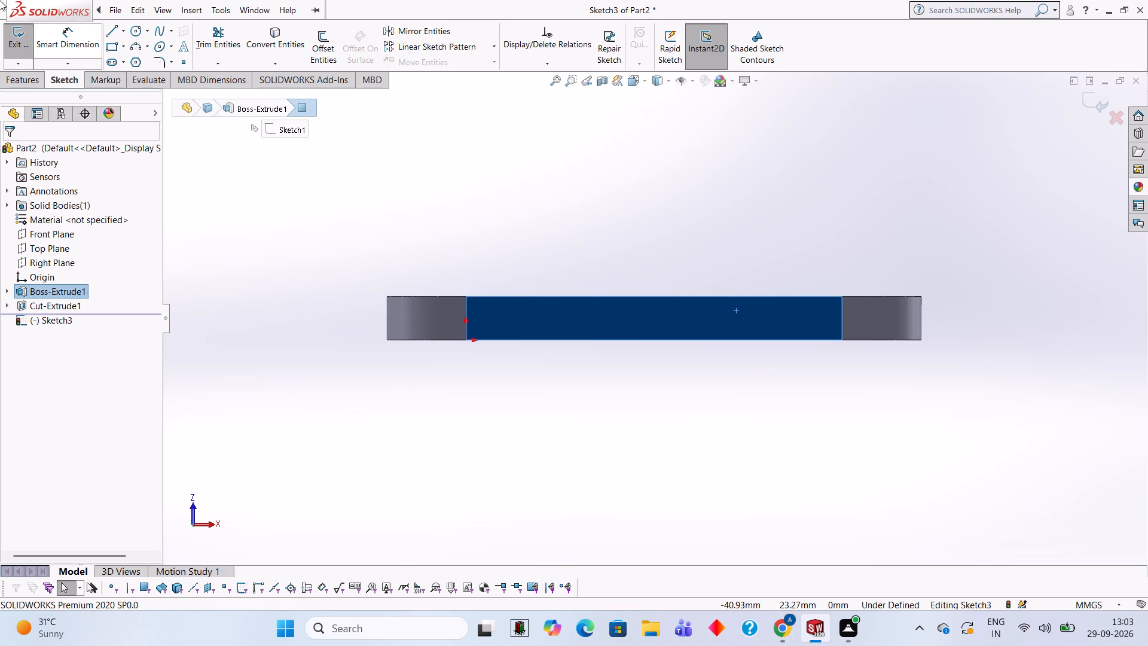
# Sketch connected lines from the flat face's upper corner farthest from the slot: 19 mm along the edge, 13 mm up, 19 mm horizontally back.
pyautogui.click(115, 26)
pyautogui.click(842, 297)
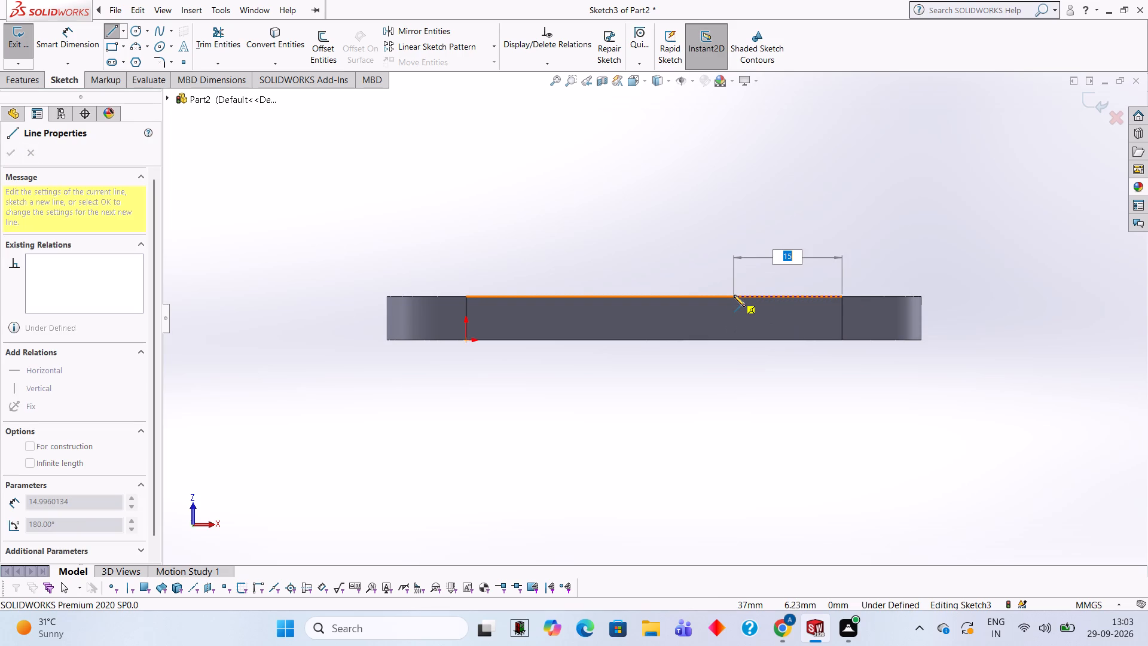
pyautogui.write('19')
pyautogui.press('Return')
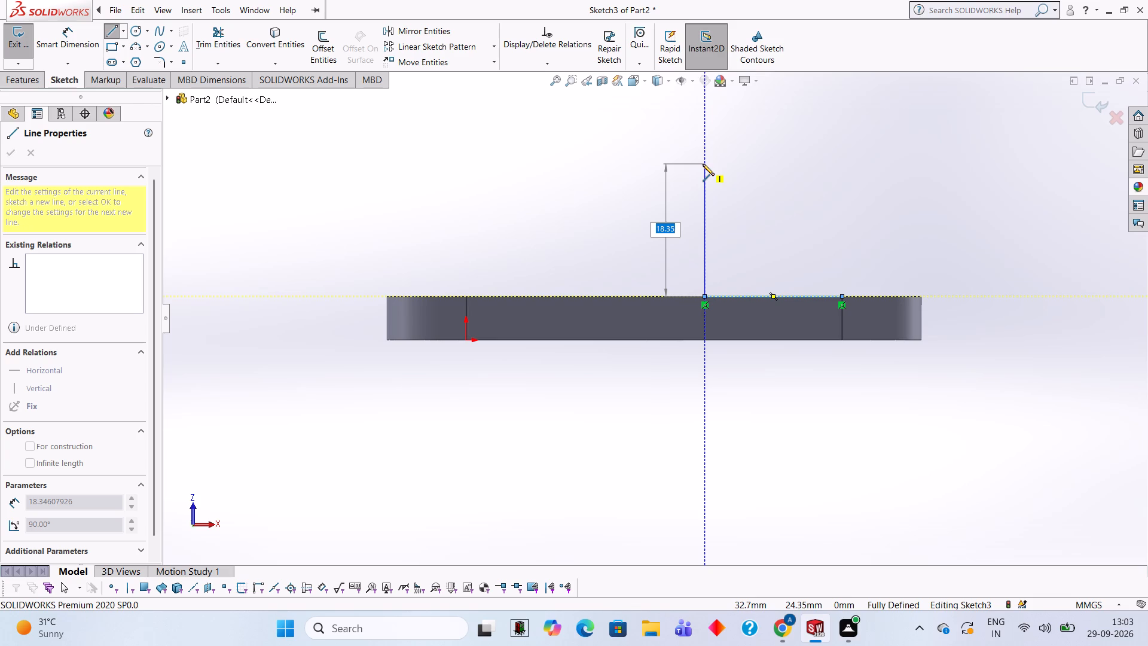
pyautogui.write('13')
pyautogui.press('Return')
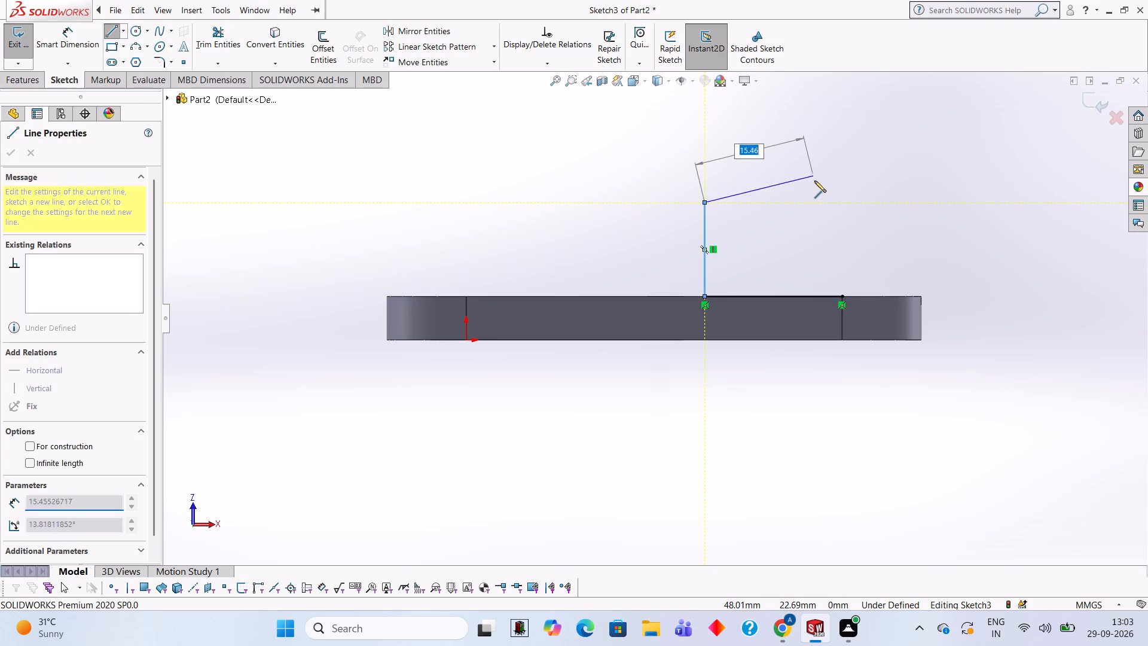
pyautogui.click(841, 201)
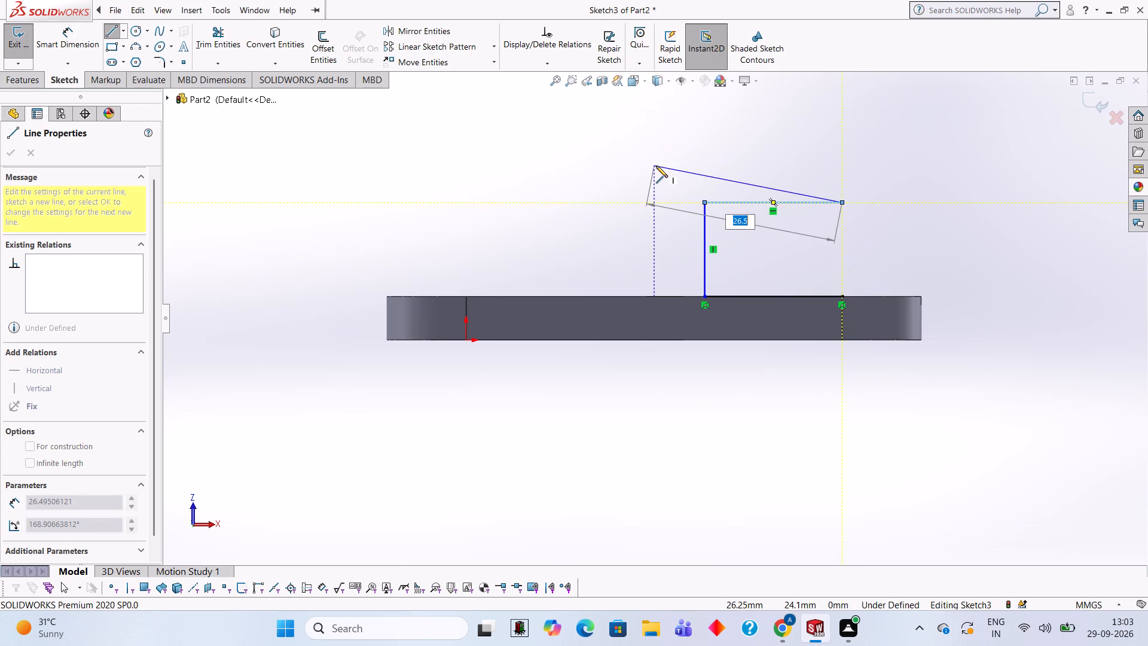
pyautogui.press('Escape')
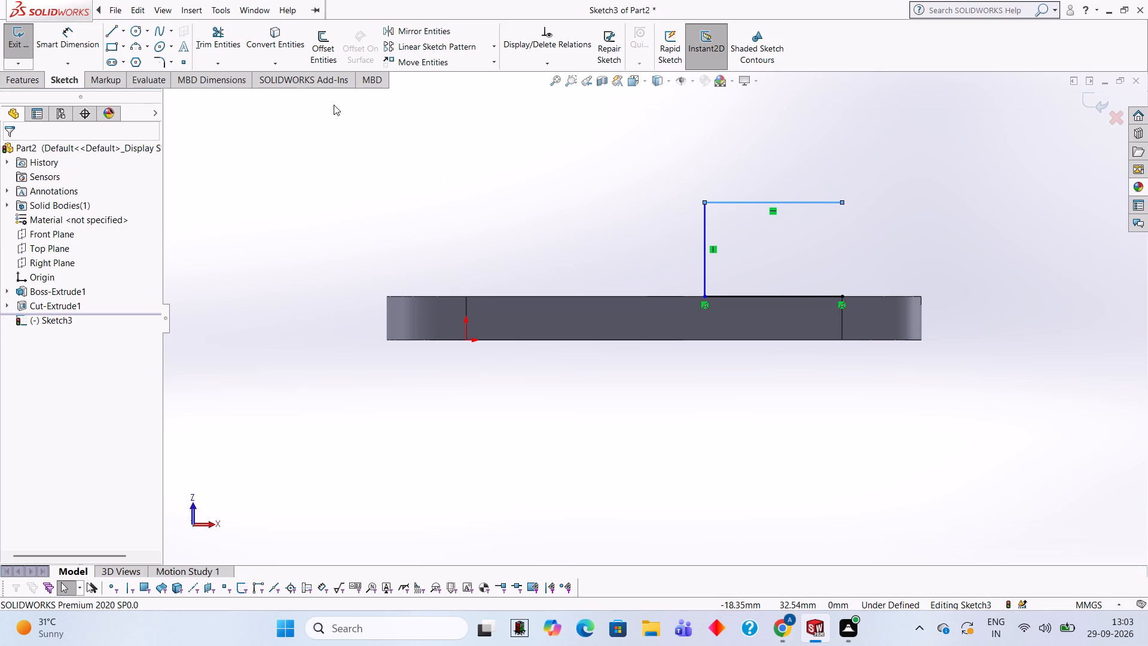
# Check the length of the base line on the plate's upper edge with Smart Dimension, without placing a dimension.
pyautogui.click(108, 32)
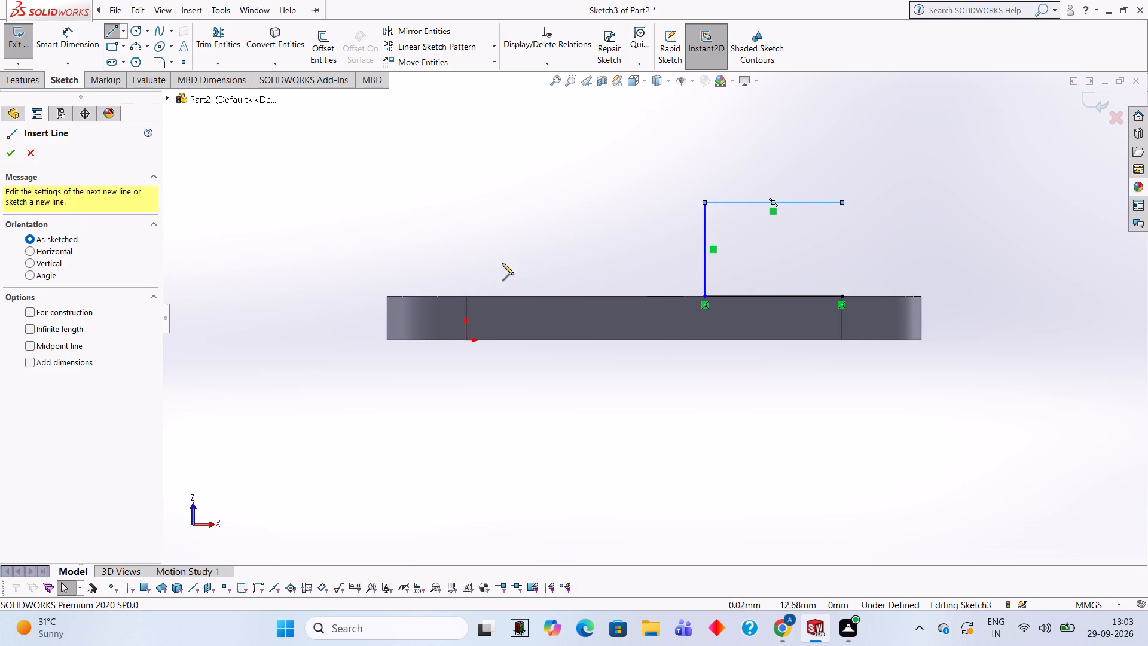
pyautogui.moveTo(567, 222); pyautogui.dragTo(574, 270, button='middle')
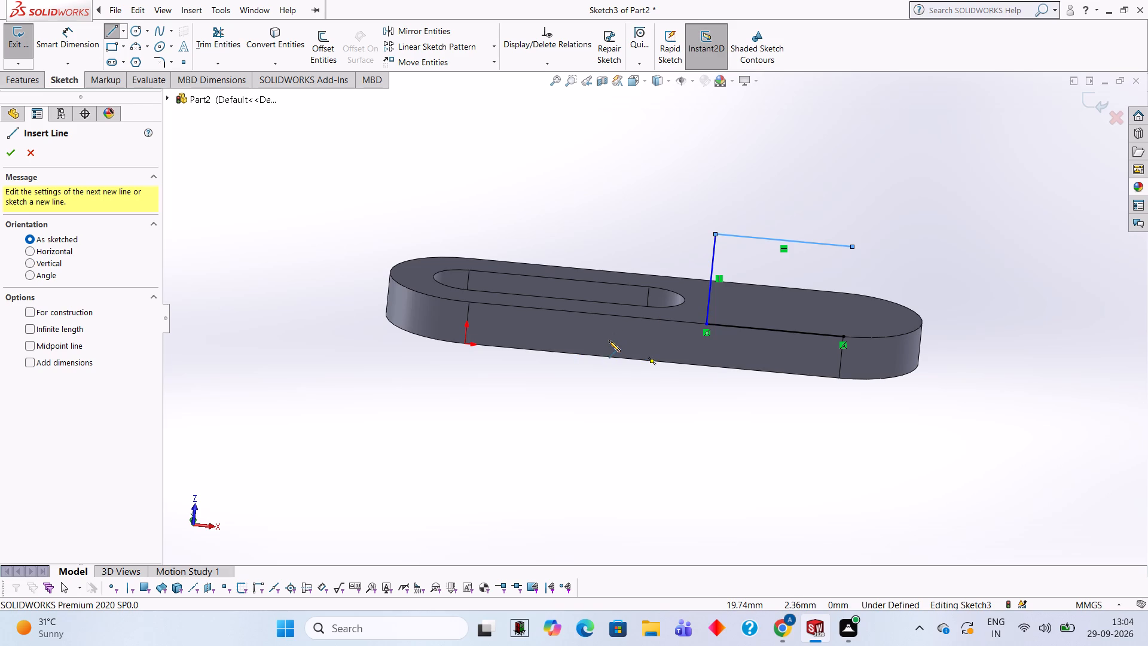
pyautogui.moveTo(796, 211); pyautogui.dragTo(784, 204, button='middle')
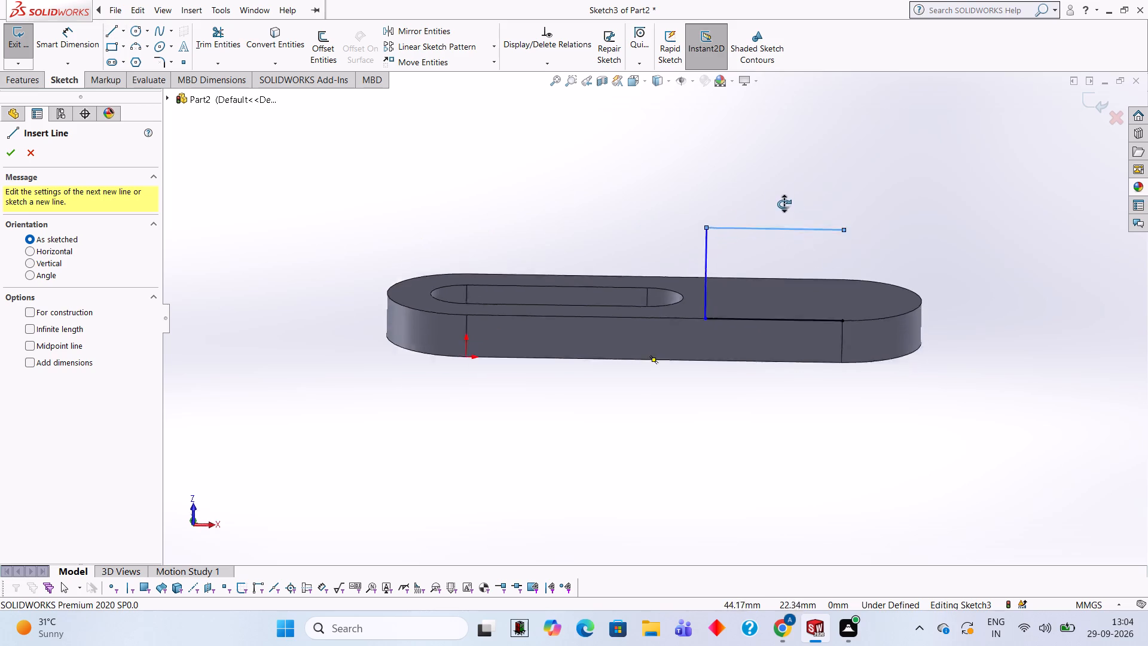
pyautogui.moveTo(784, 204); pyautogui.dragTo(787, 126, button='middle')
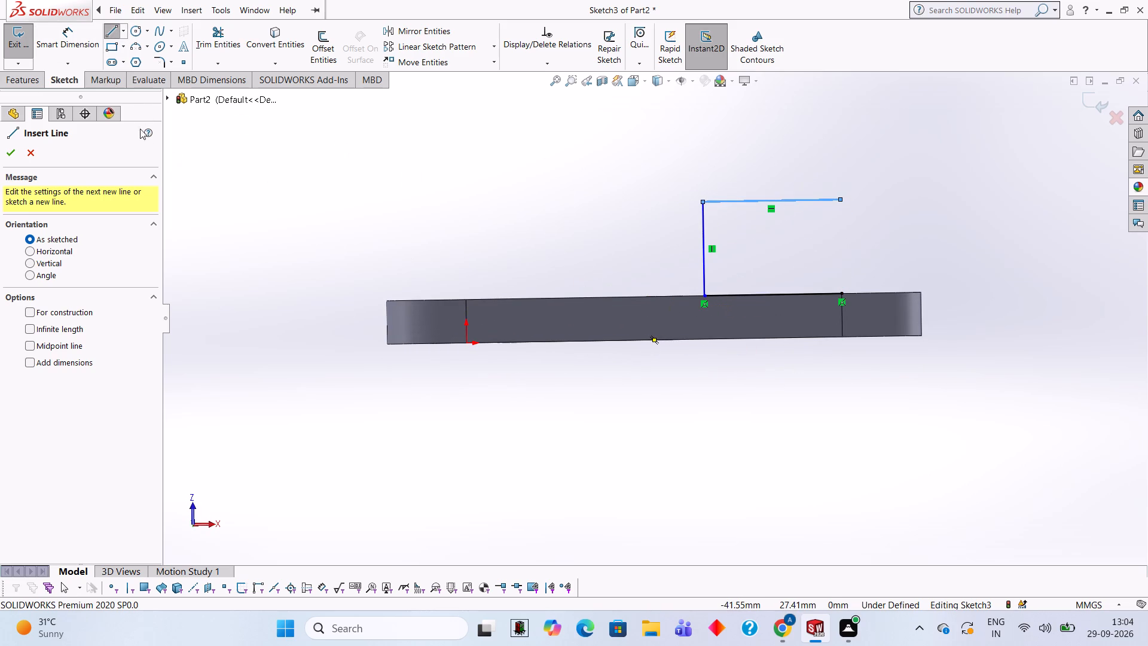
pyautogui.click(79, 49)
pyautogui.click(781, 297)
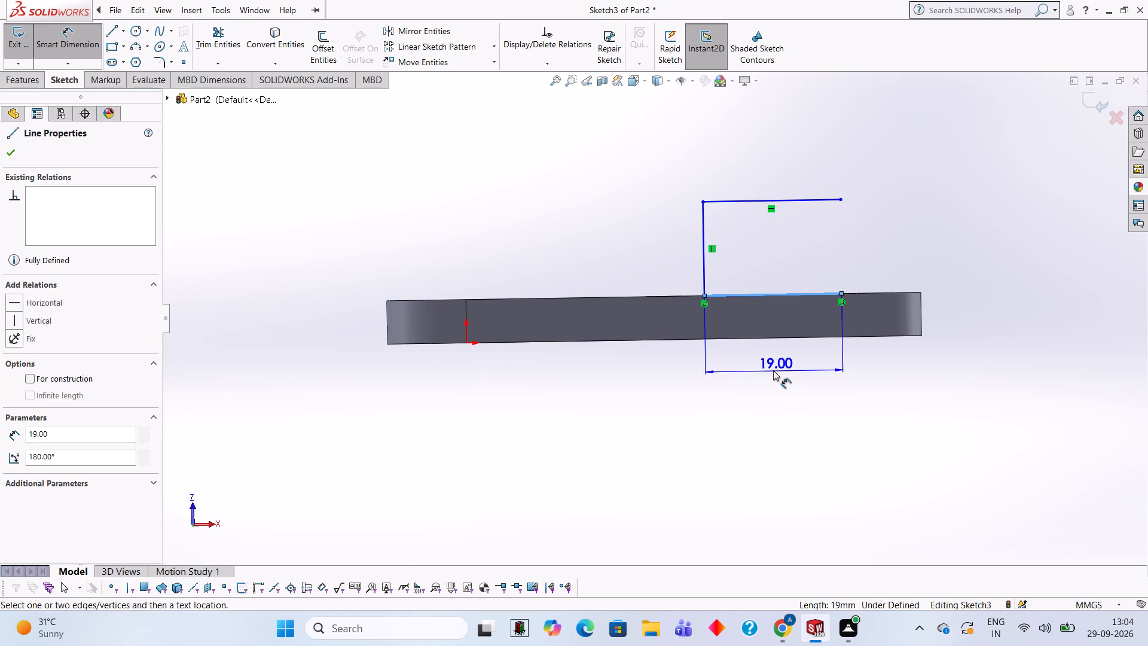
pyautogui.press('Escape')
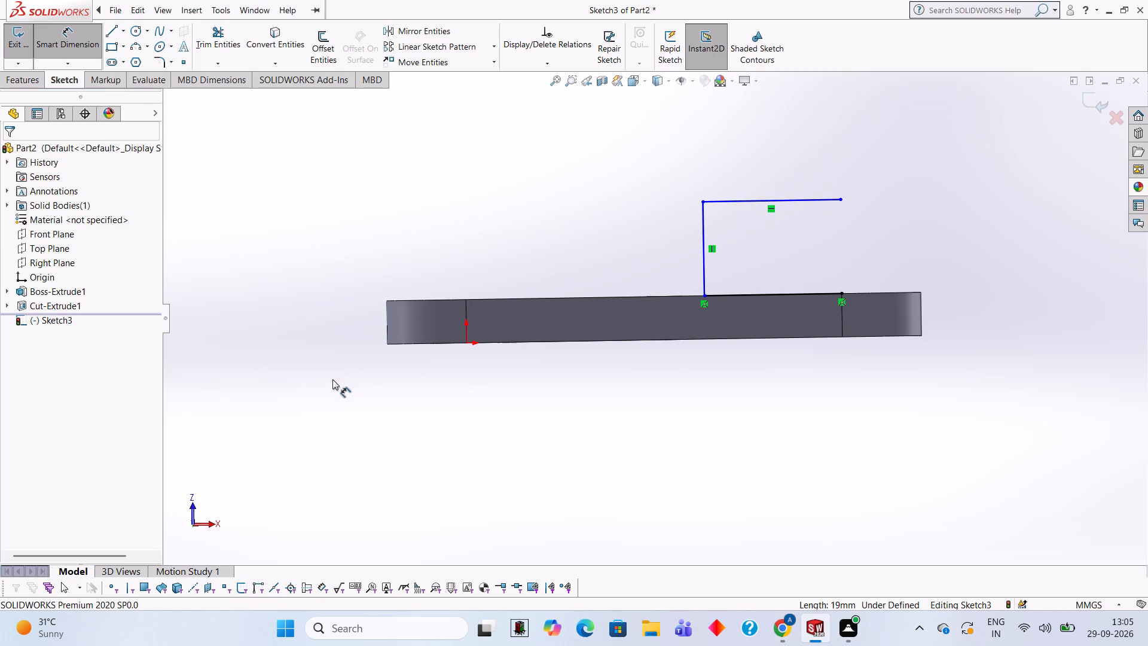
pyautogui.moveTo(597, 232); pyautogui.dragTo(607, 231, button='middle')
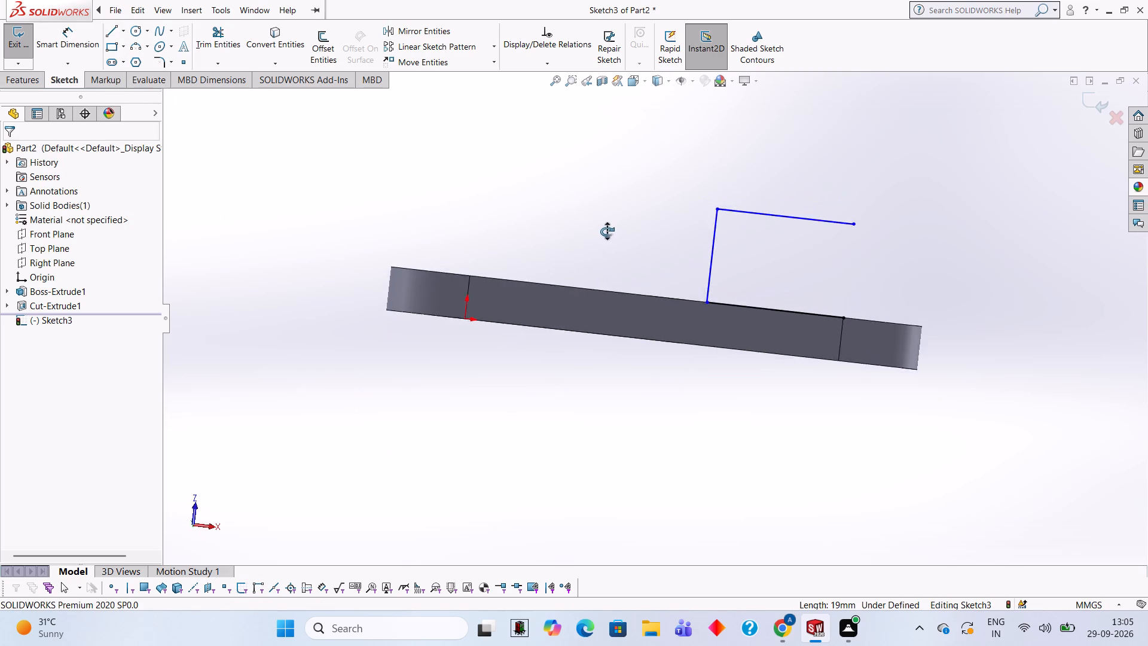
pyautogui.moveTo(607, 231); pyautogui.dragTo(599, 221, button='middle')
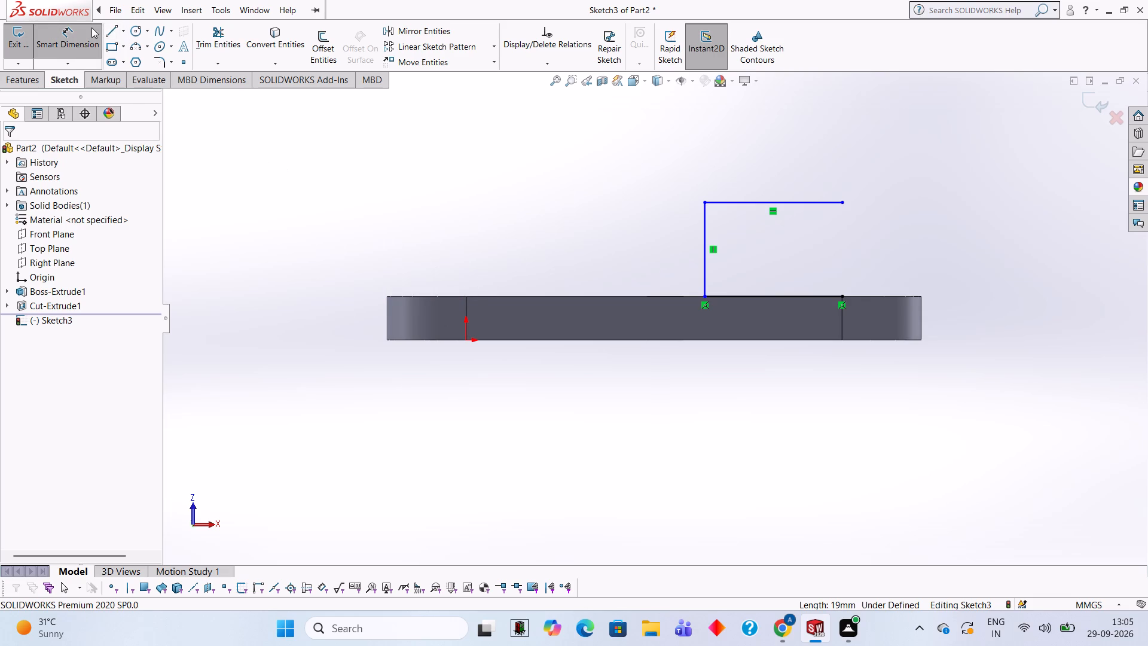
# Sketch a 7 mm line along the upper edge from the vertical line's base, followed by a 13 mm vertical line upward.
pyautogui.click(108, 29)
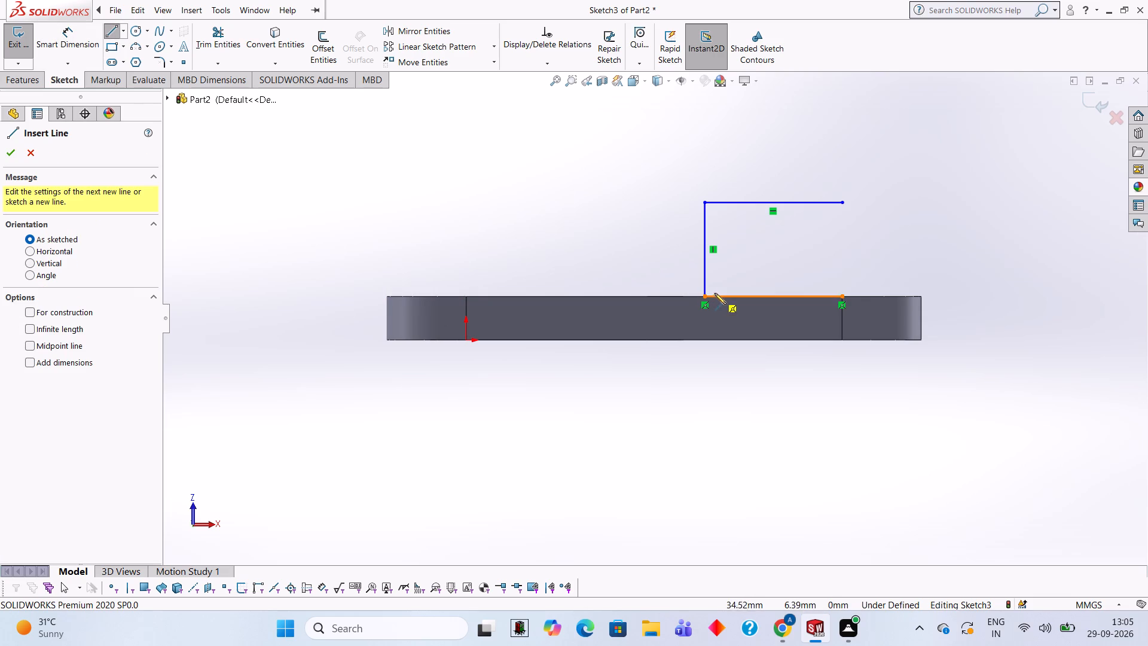
pyautogui.click(706, 296)
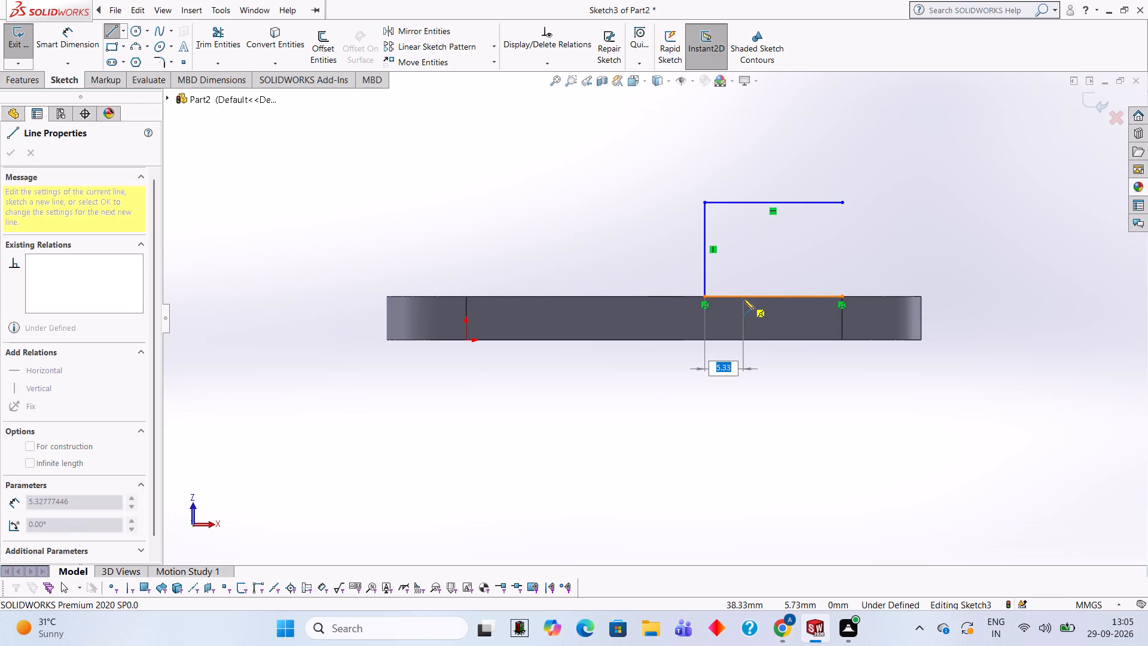
pyautogui.press('7')
pyautogui.press('Return')
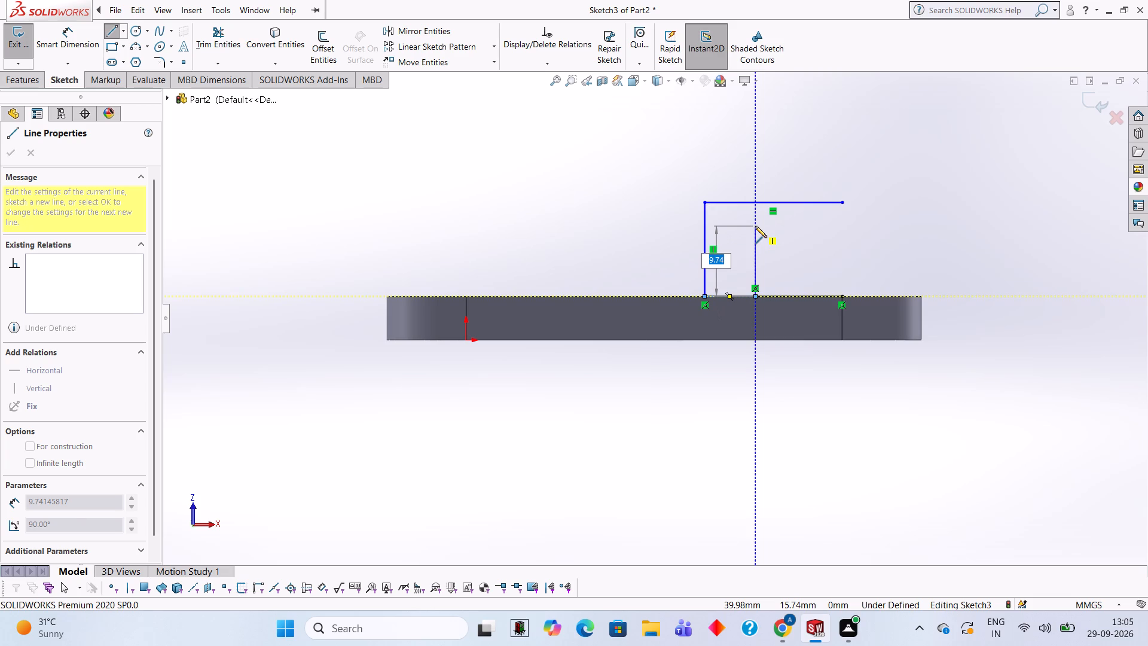
pyautogui.write('13')
pyautogui.press('Return')
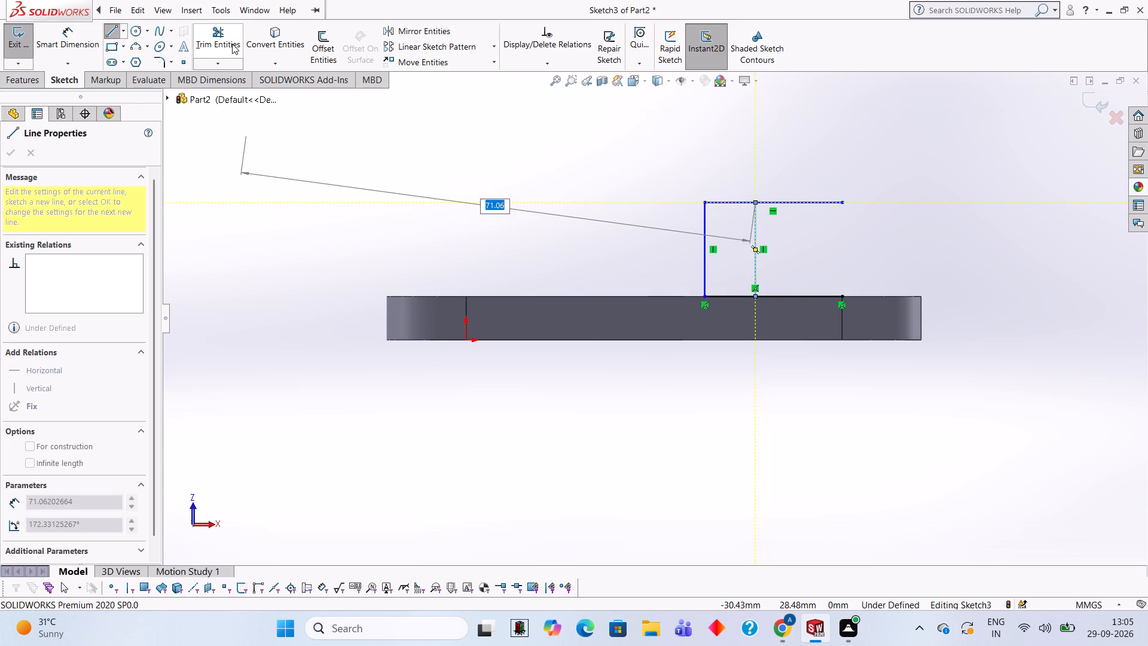
# Trim away both portions of the horizontal line at the top of the two 13 mm vertical lines.
pyautogui.click(231, 43)
pyautogui.click(817, 200)
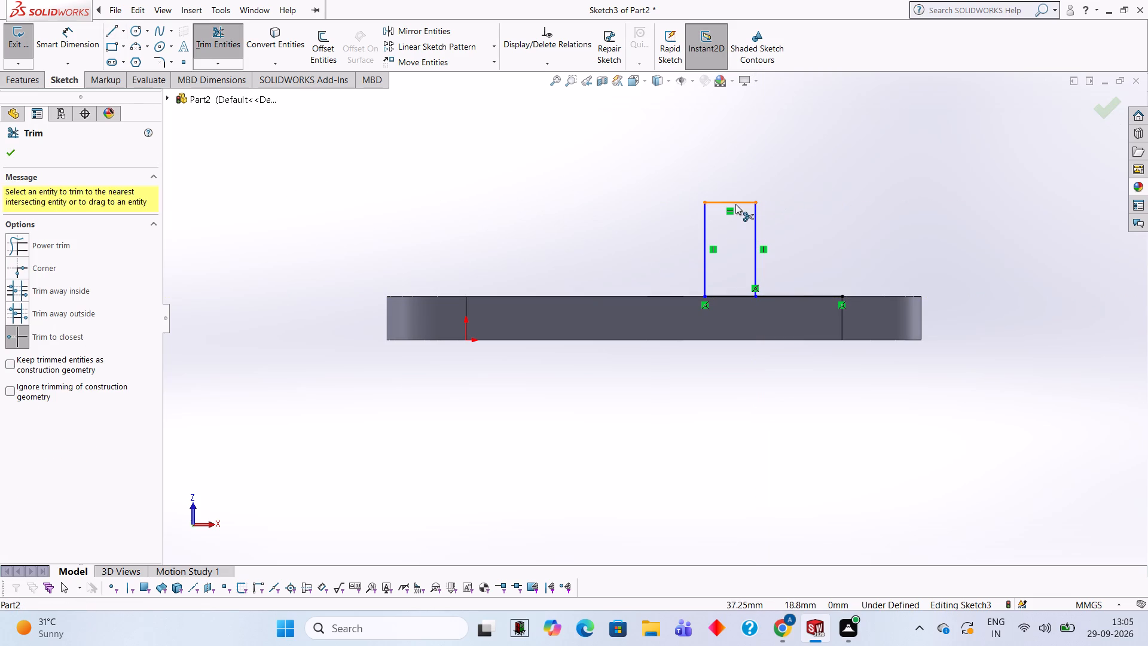
pyautogui.click(735, 204)
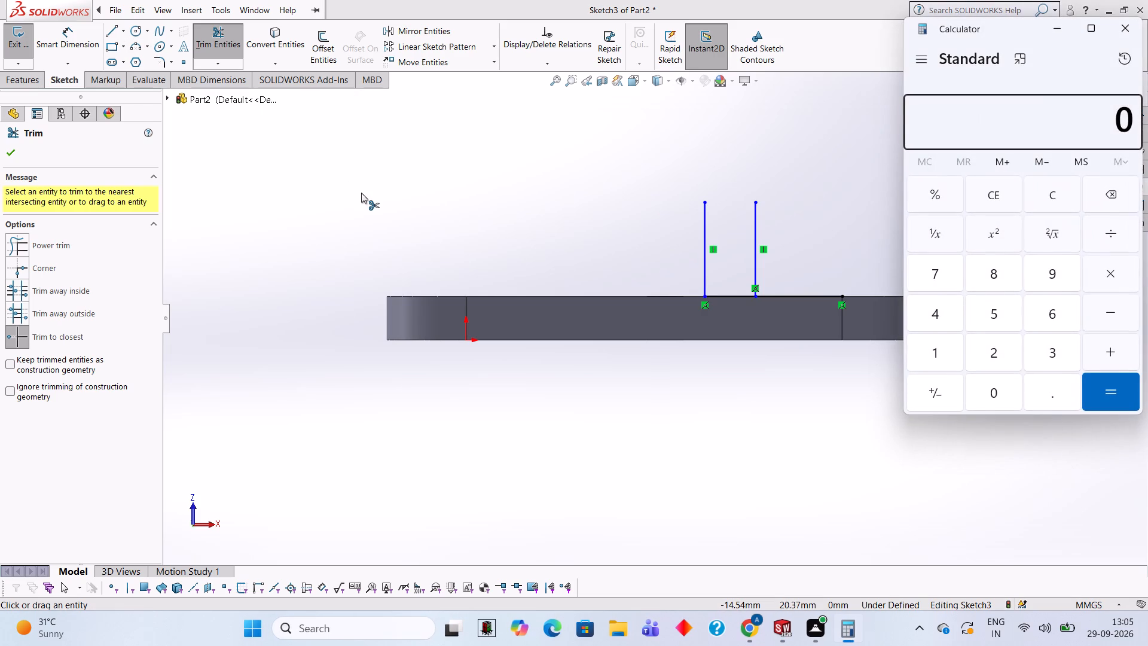
# Calculate 25-13 in Calculator and close it.
pyautogui.write('25-13')
pyautogui.press('Return')
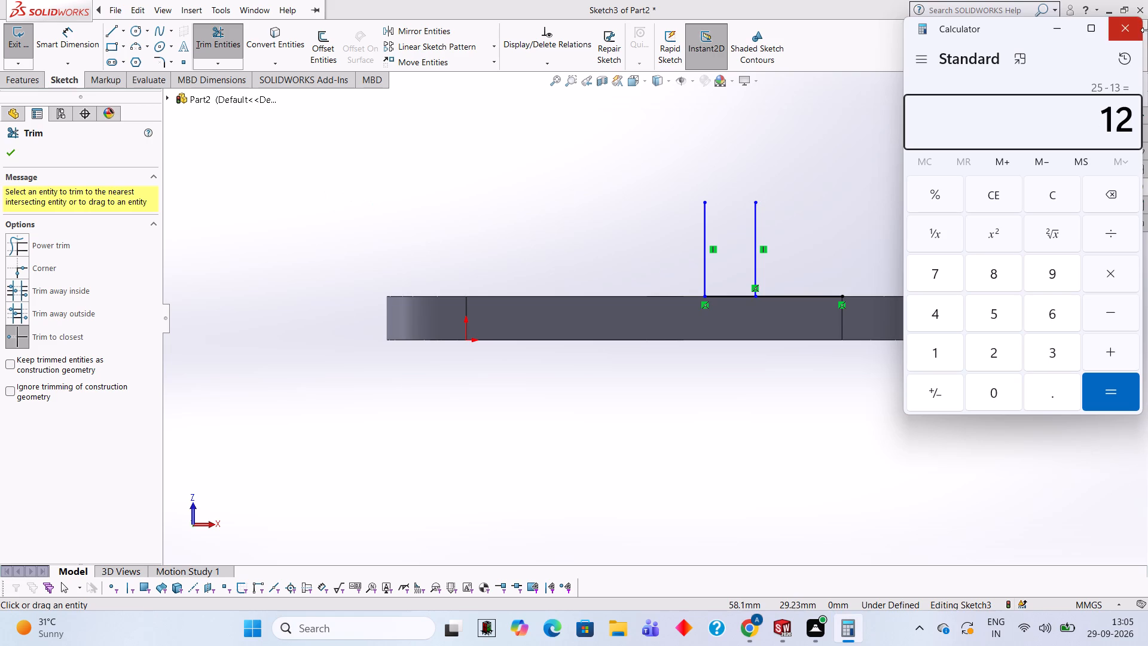
pyautogui.click(1136, 31)
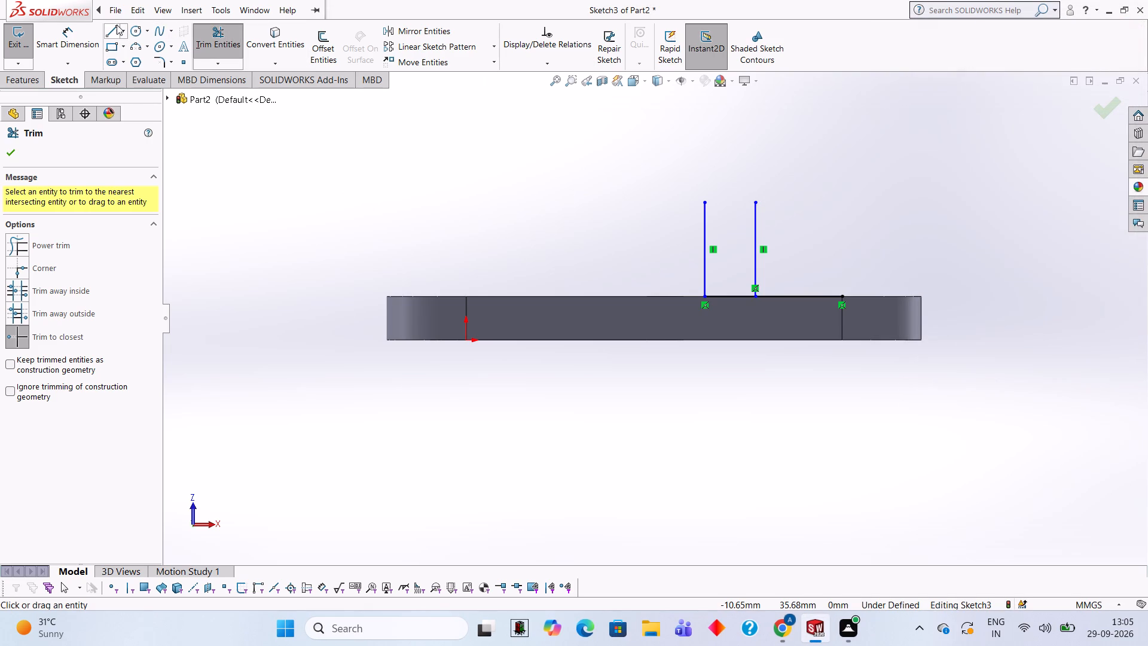
# Extend the outer vertical 12 mm upward, then draw the arm 19 mm across, 6 mm down and back, closing onto the inner vertical's top.
pyautogui.click(114, 26)
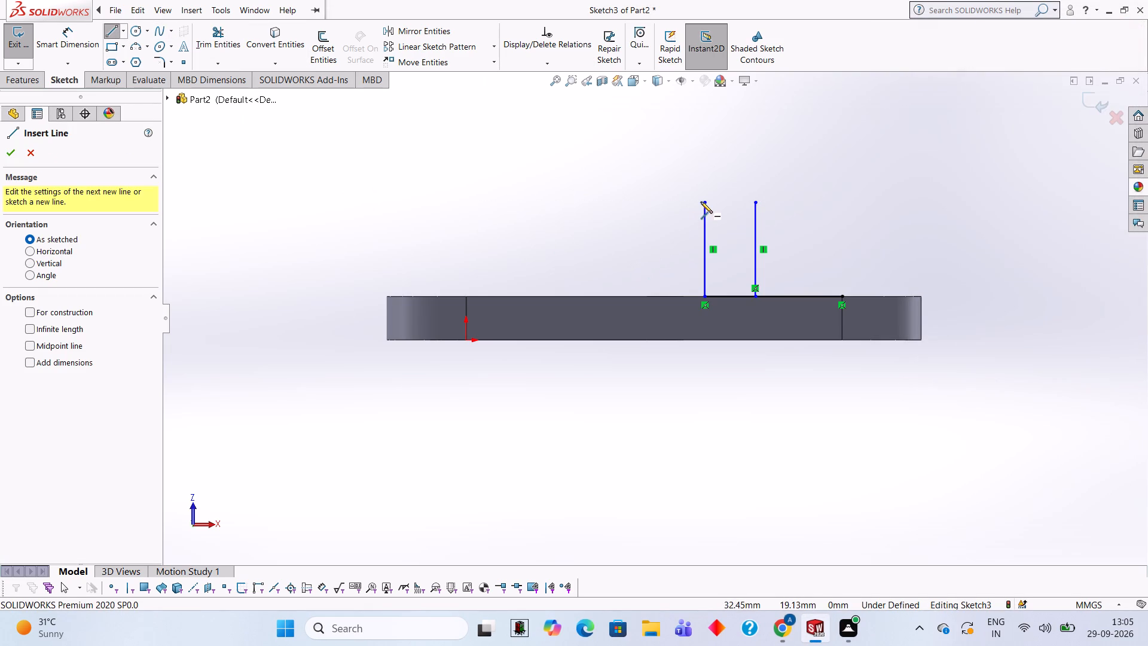
pyautogui.click(703, 202)
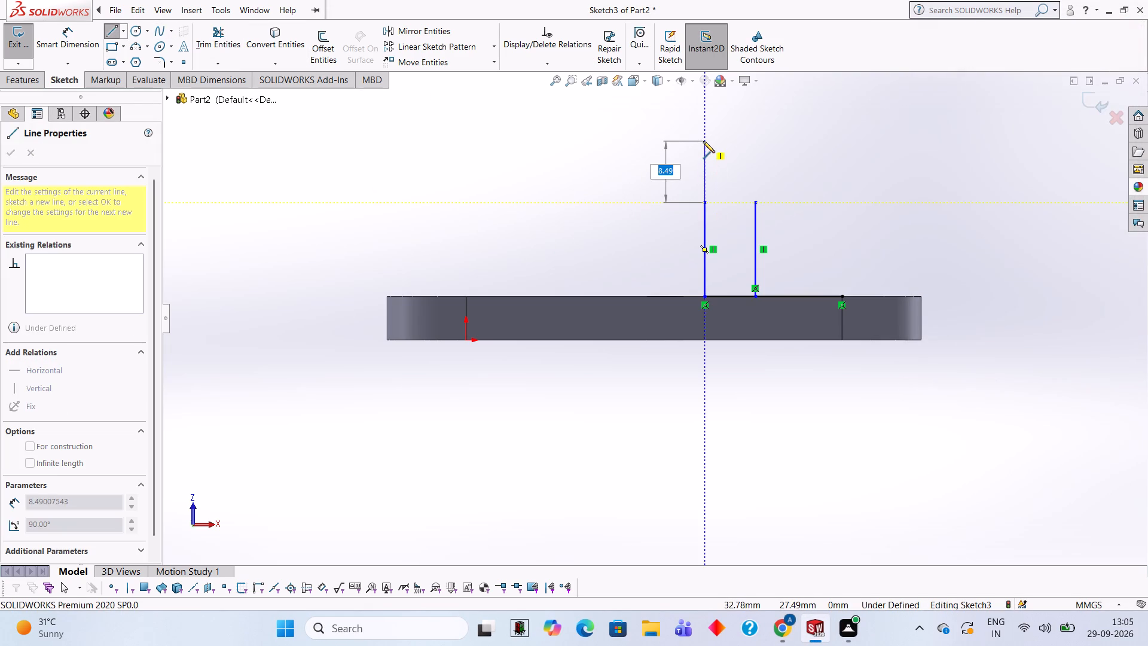
pyautogui.write('12')
pyautogui.press('Return')
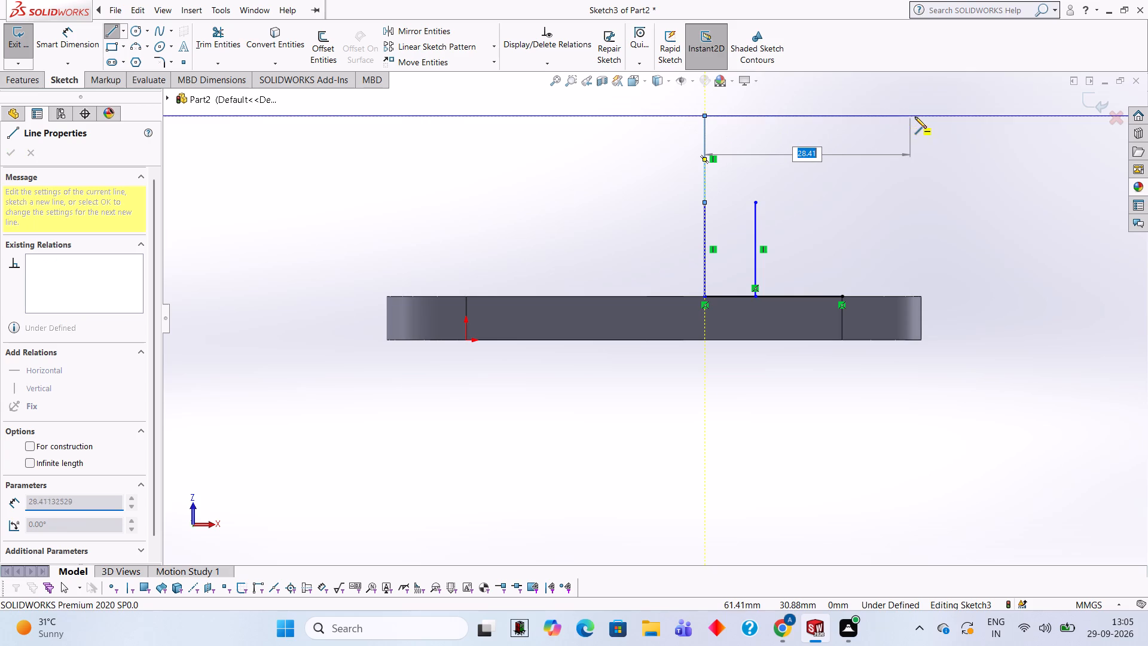
pyautogui.write('19')
pyautogui.press('Return')
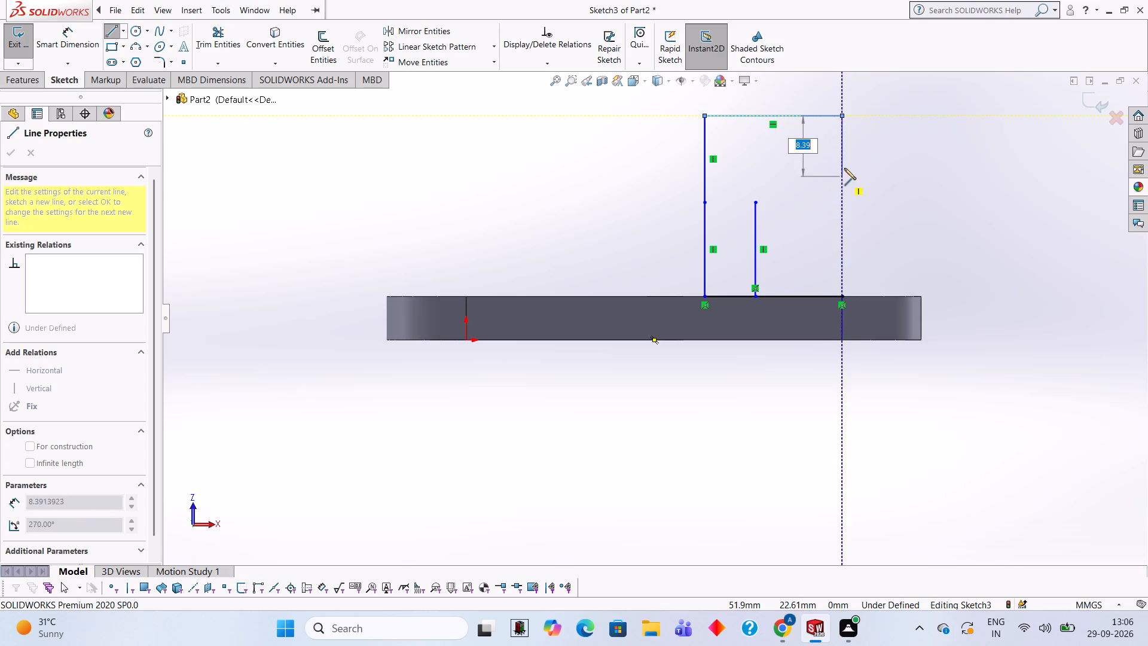
pyautogui.press('6')
pyautogui.press('Return')
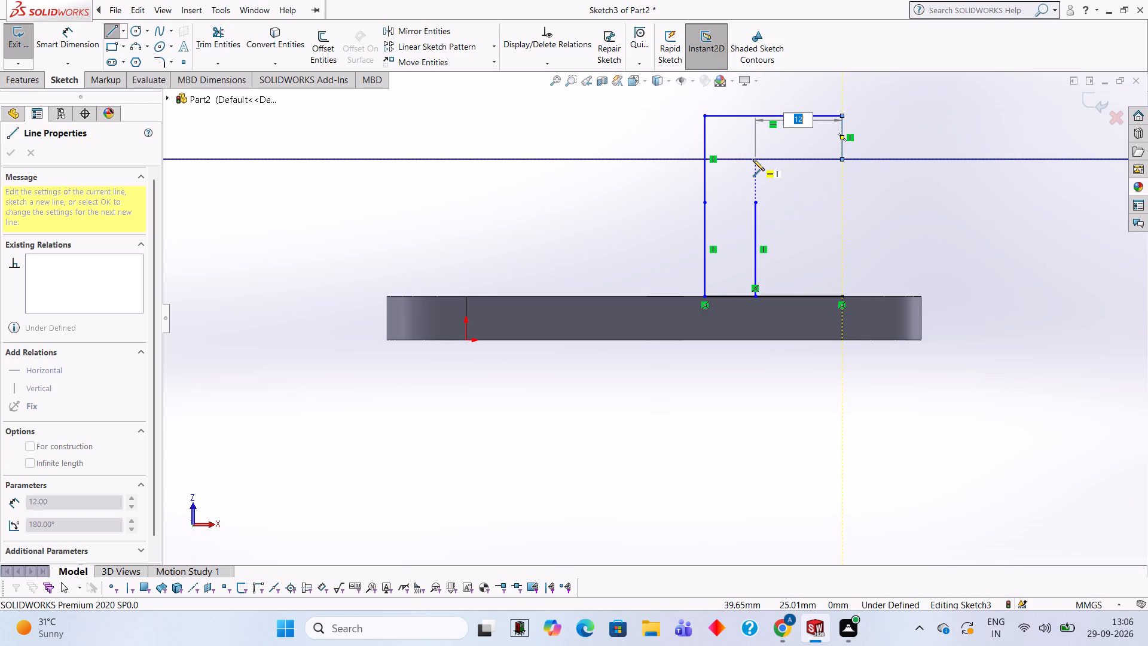
pyautogui.click(753, 159)
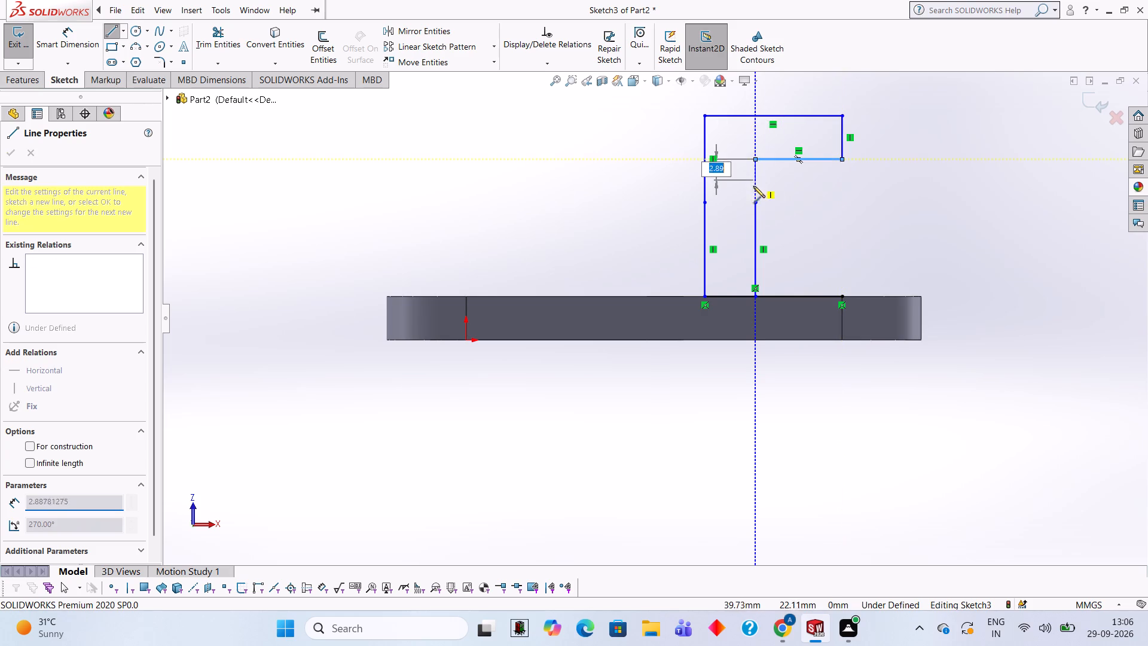
pyautogui.click(756, 201)
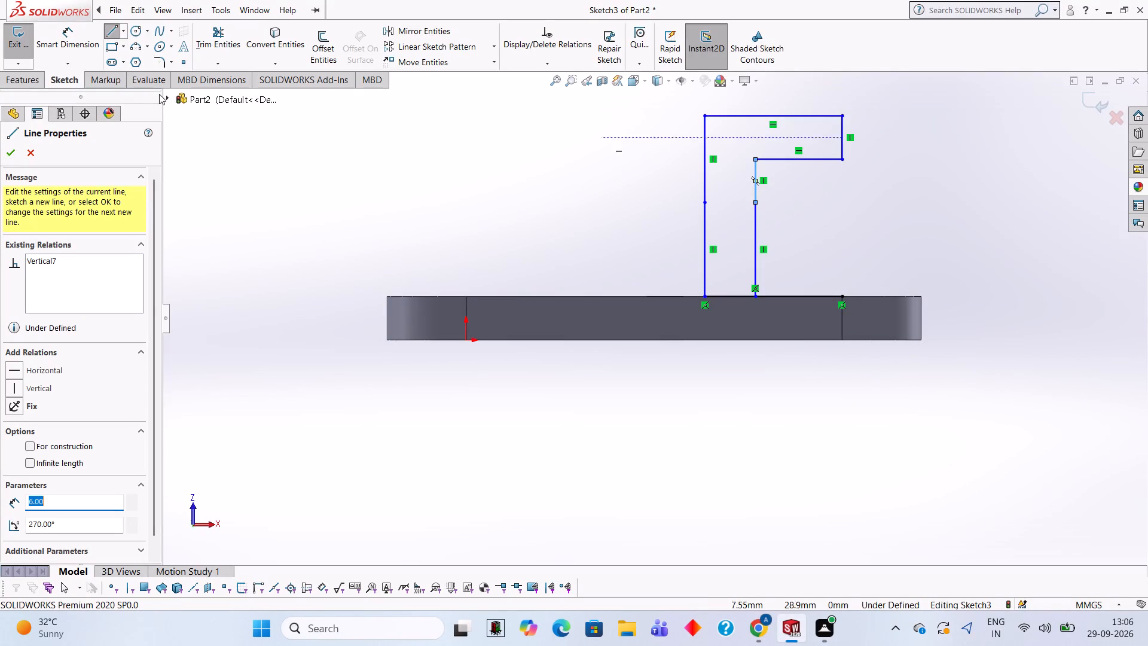
# Measure the distance between the arm's underside and the base line with Smart Dimension, without placing a dimension.
pyautogui.click(73, 53)
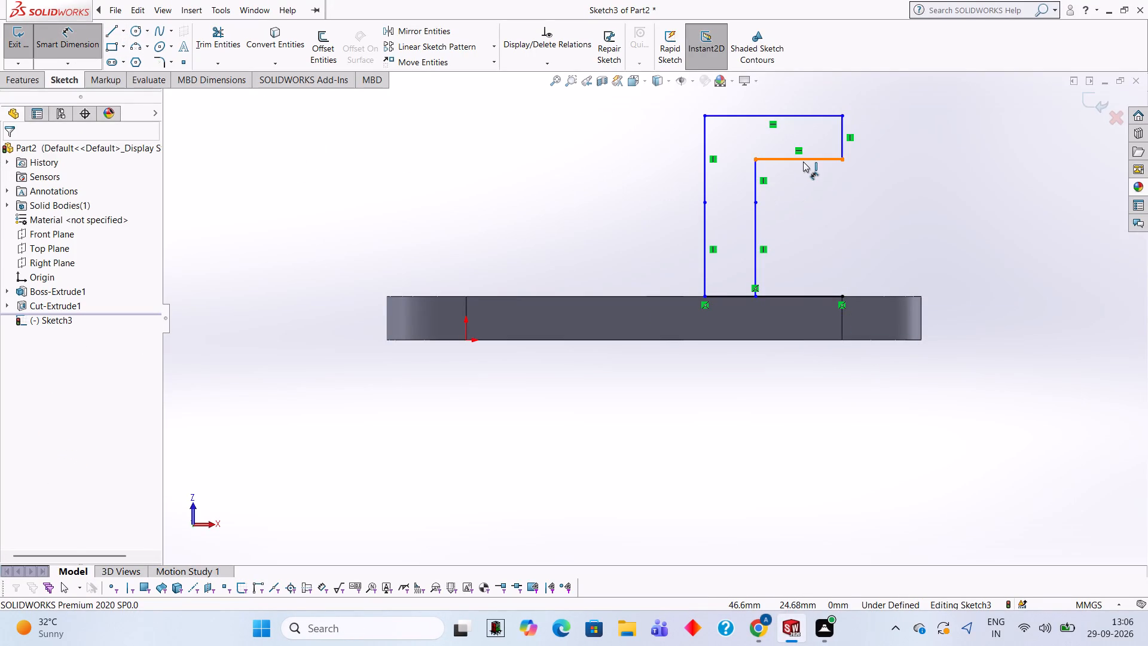
pyautogui.click(803, 161)
pyautogui.click(796, 294)
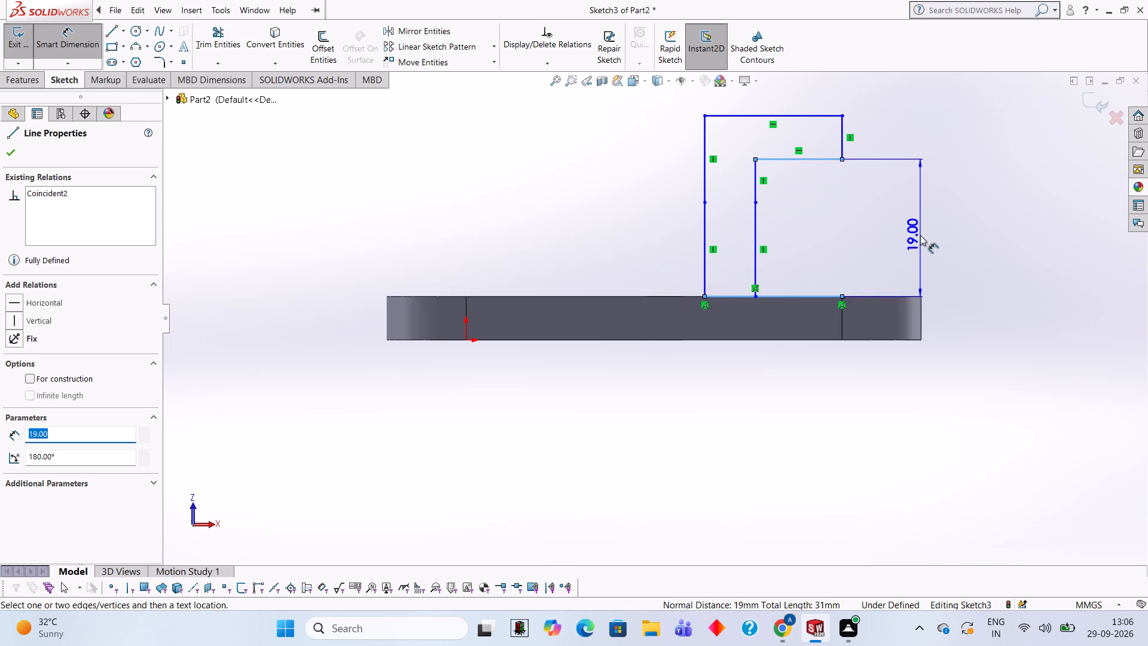
pyautogui.press('Escape')
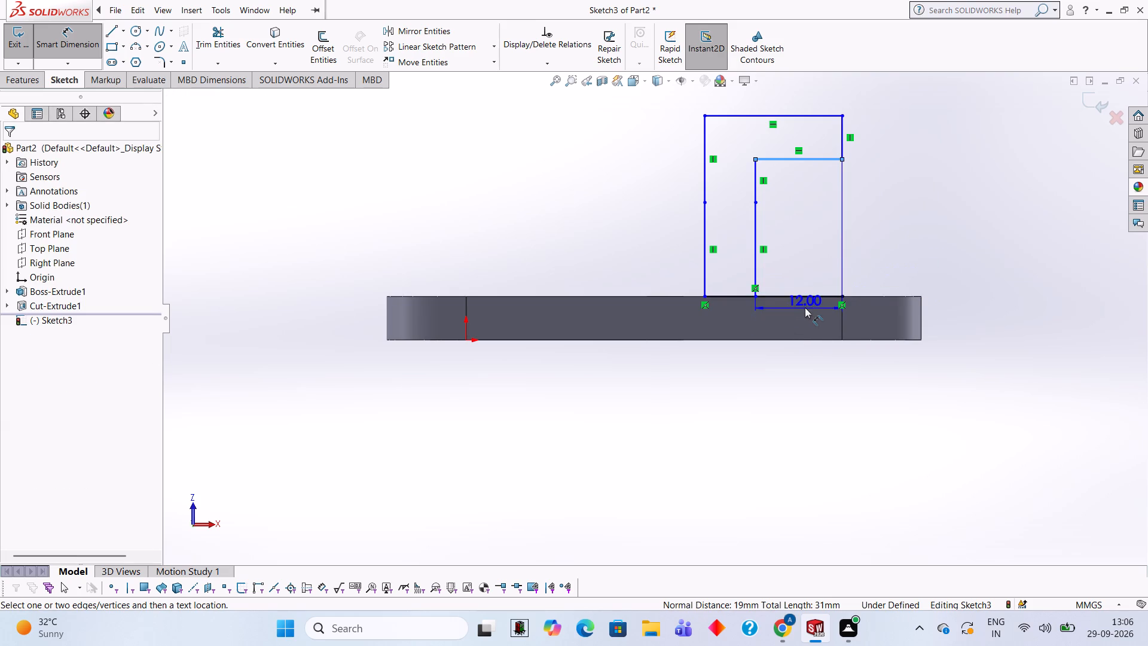
pyautogui.press('Escape')
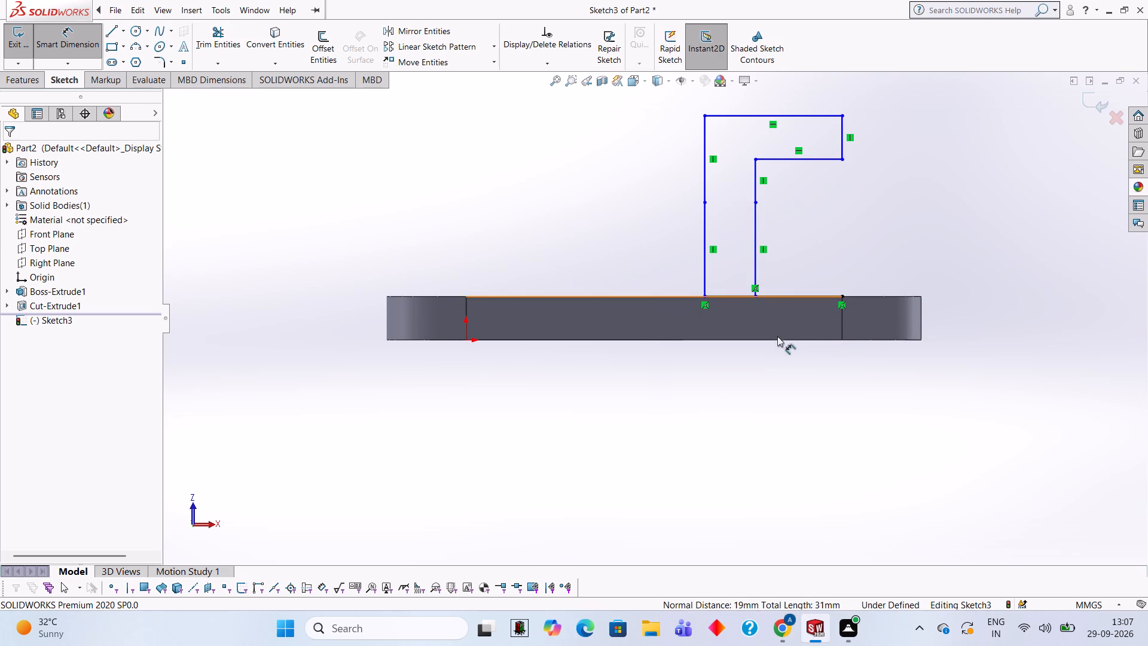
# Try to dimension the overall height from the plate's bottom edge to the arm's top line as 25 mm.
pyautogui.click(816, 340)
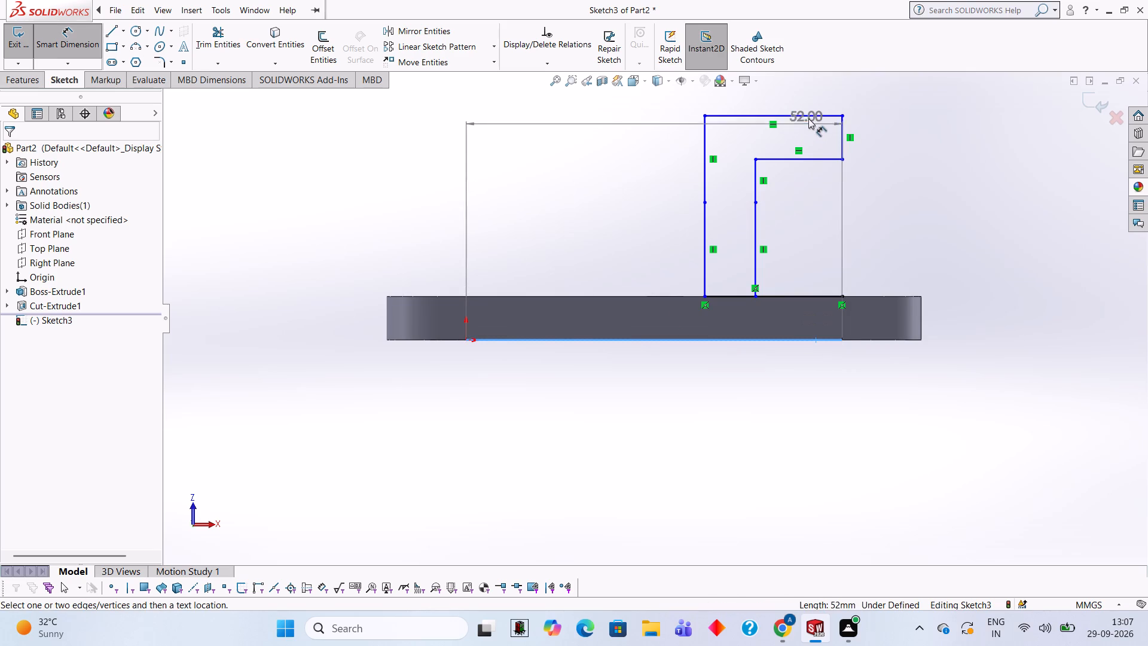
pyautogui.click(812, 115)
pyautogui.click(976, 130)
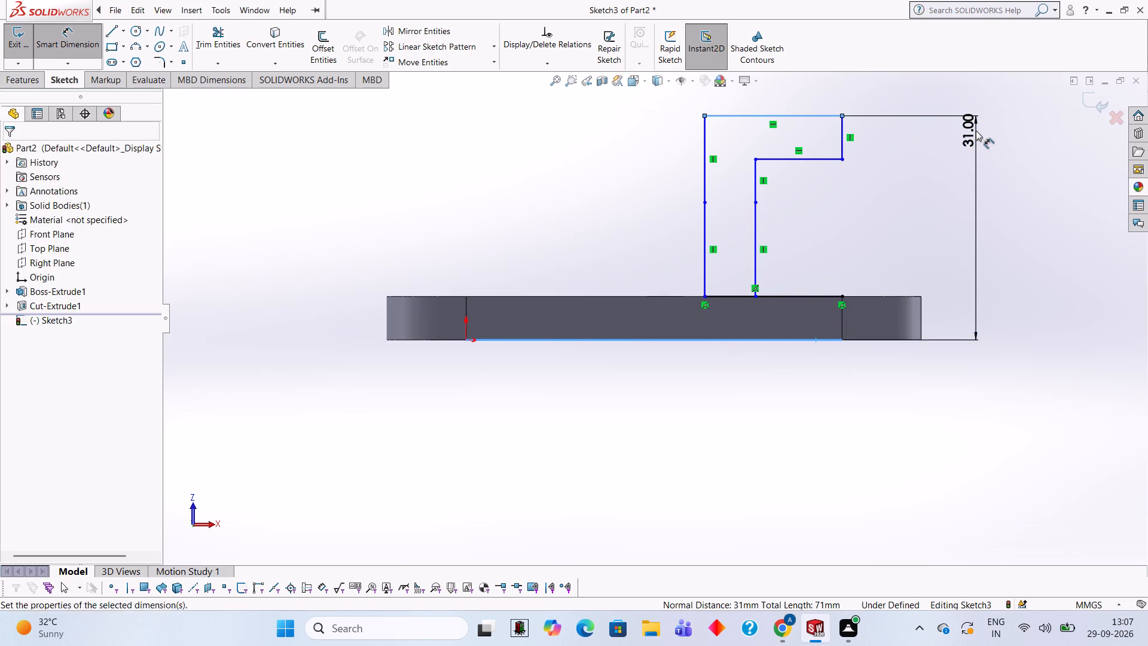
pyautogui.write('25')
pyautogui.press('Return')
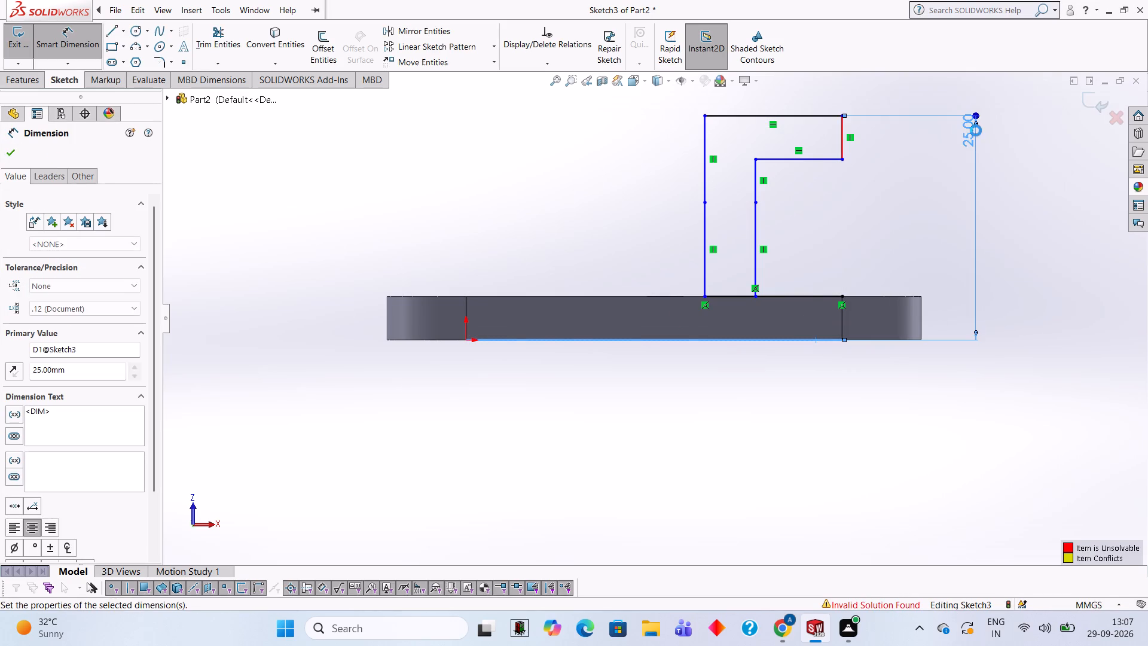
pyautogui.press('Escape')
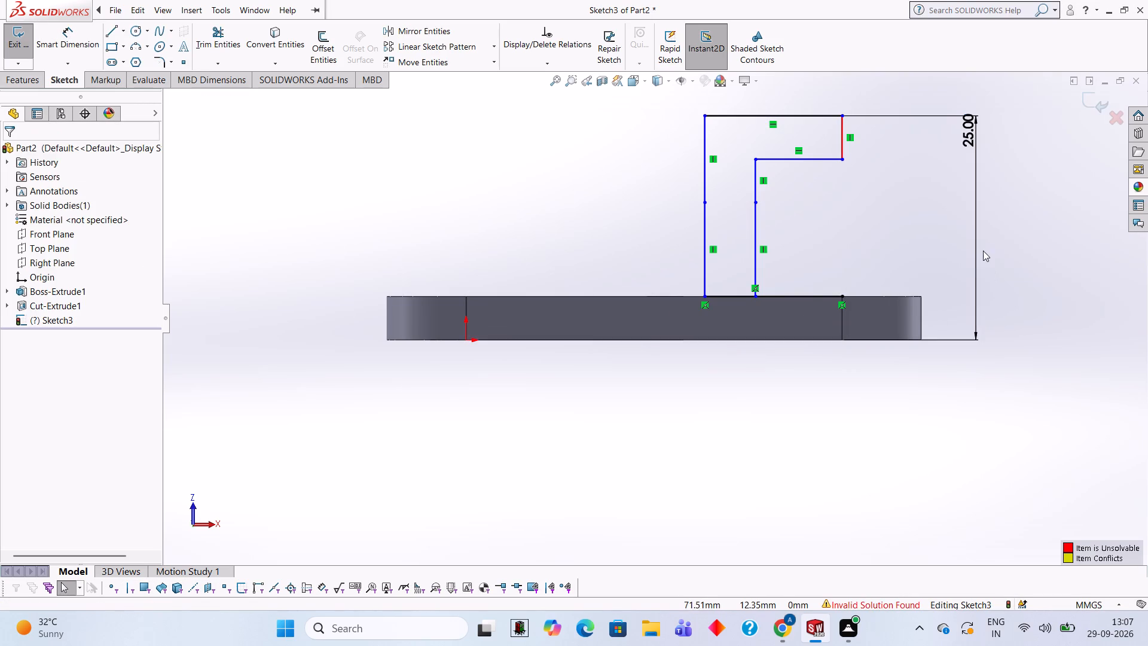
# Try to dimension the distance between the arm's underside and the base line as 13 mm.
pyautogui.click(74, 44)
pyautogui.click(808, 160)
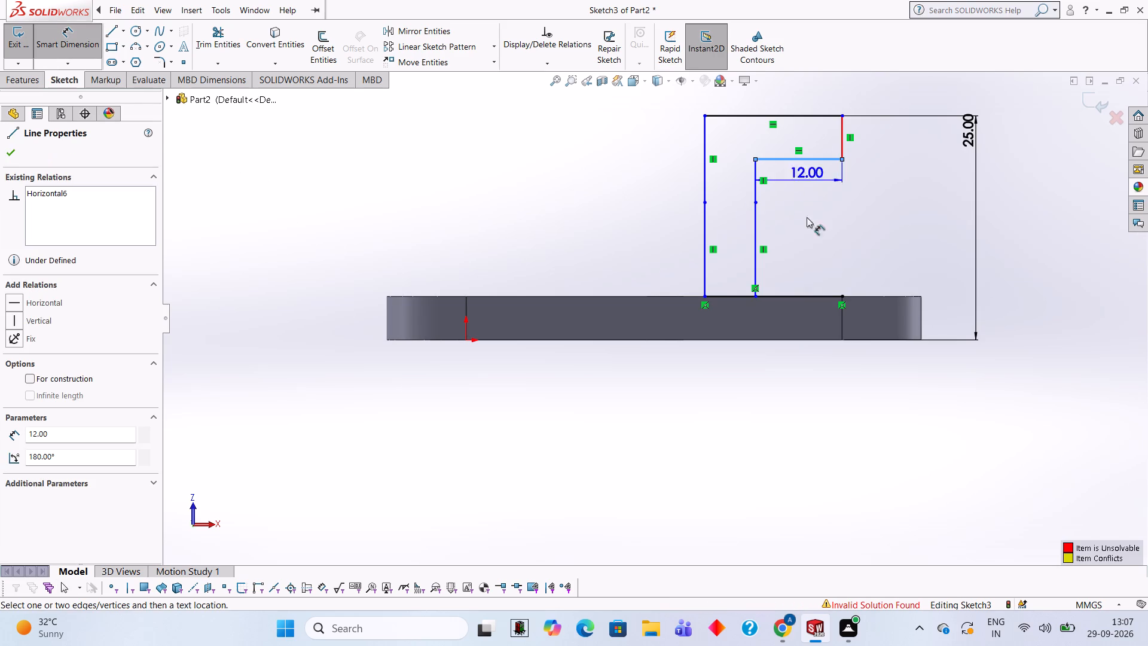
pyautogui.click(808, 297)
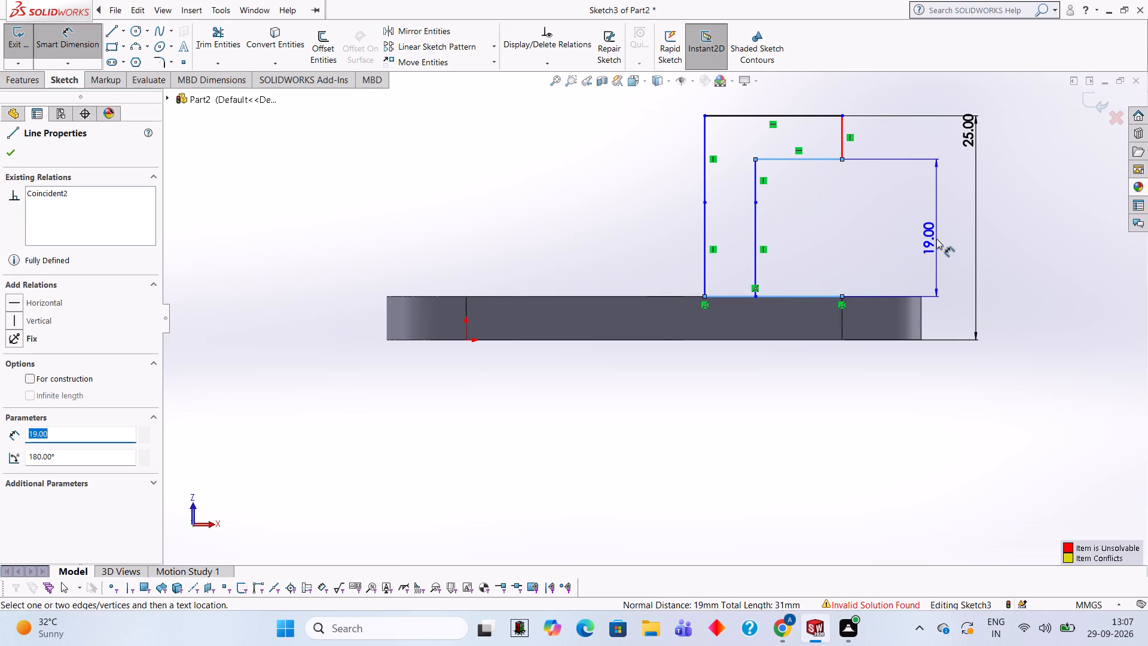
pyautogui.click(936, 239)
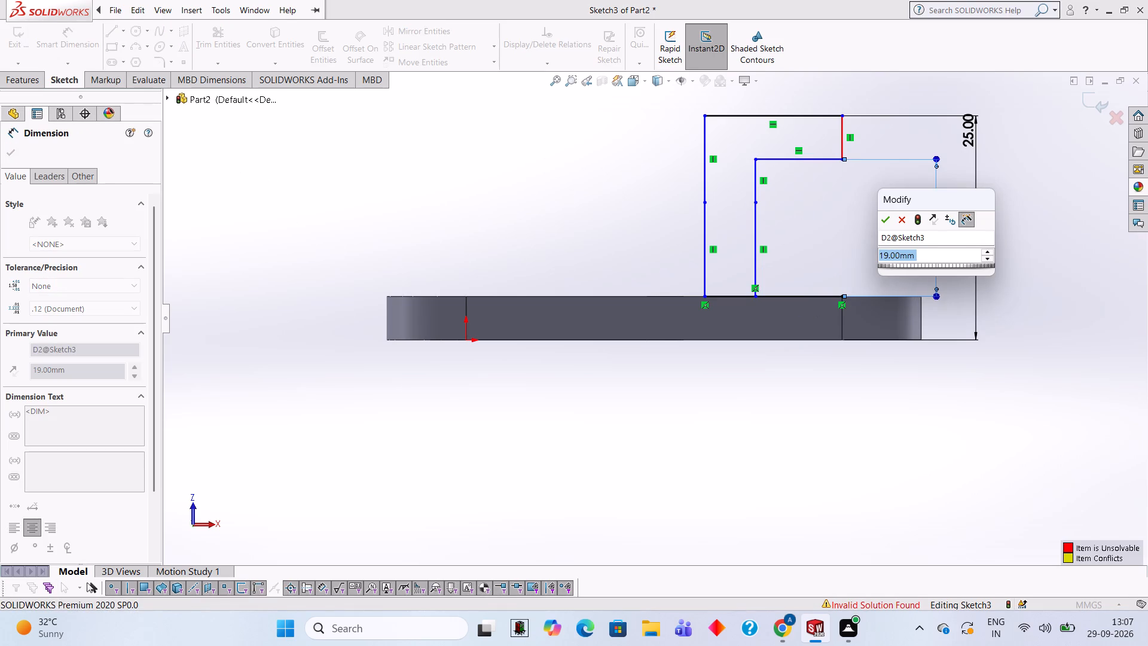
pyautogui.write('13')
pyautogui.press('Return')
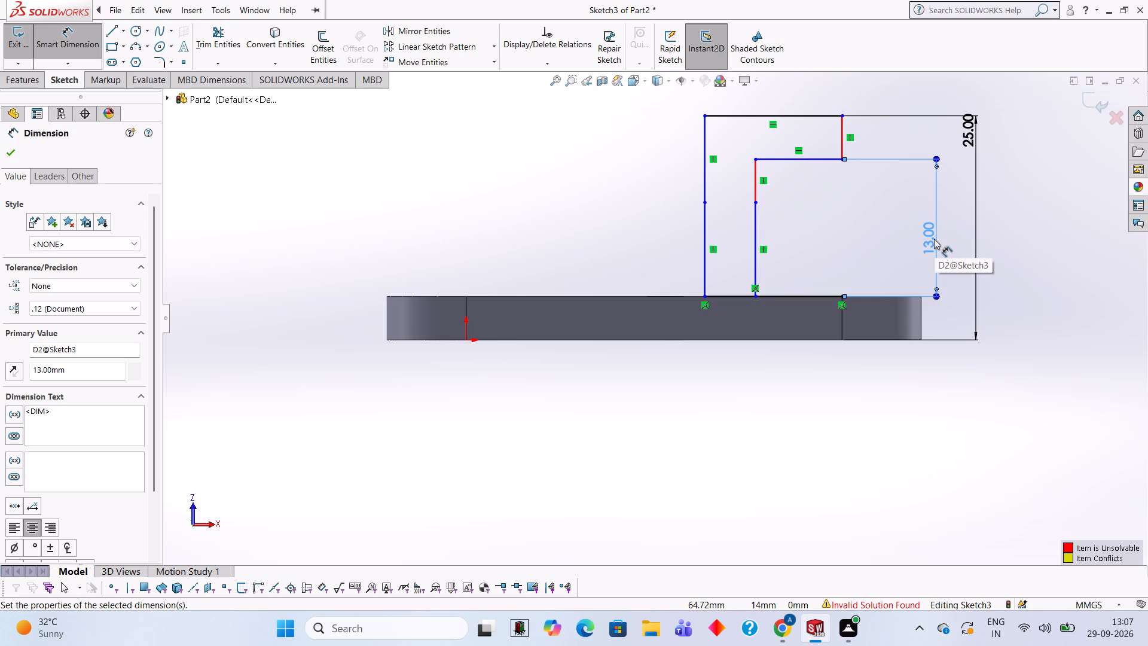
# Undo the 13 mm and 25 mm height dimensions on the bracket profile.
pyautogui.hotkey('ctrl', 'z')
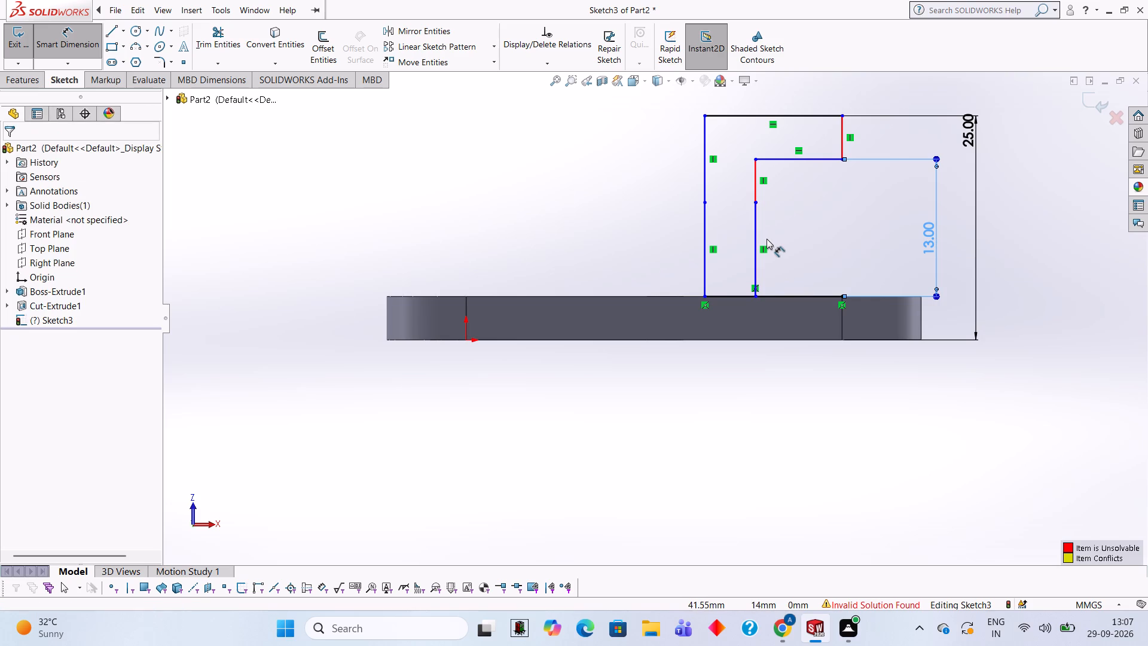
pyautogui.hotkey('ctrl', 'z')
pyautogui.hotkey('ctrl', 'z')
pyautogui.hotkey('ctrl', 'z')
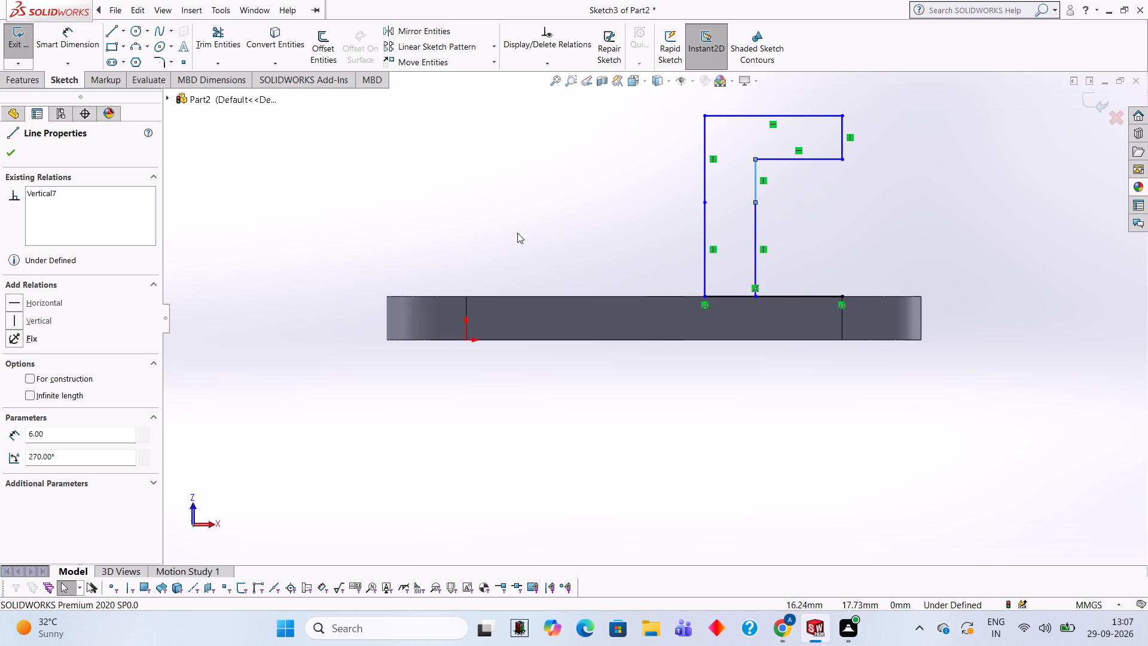
# Trim away the arm's underside line and the short 6 mm vertical segment joining it to the inner vertical.
pyautogui.click(233, 38)
pyautogui.click(793, 157)
pyautogui.click(755, 170)
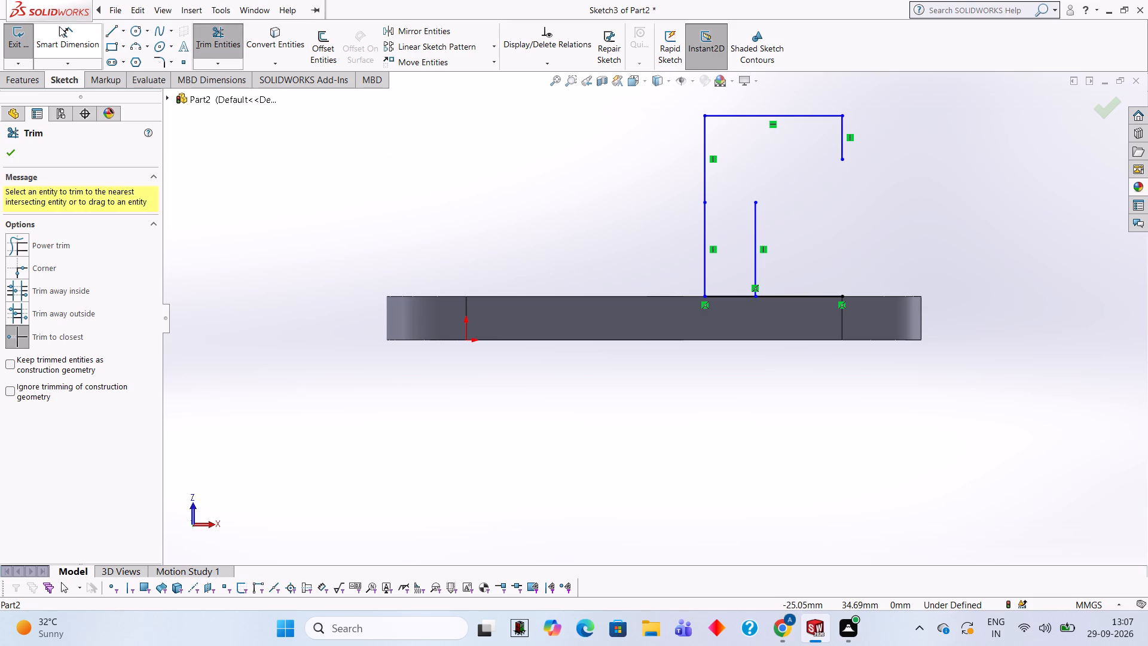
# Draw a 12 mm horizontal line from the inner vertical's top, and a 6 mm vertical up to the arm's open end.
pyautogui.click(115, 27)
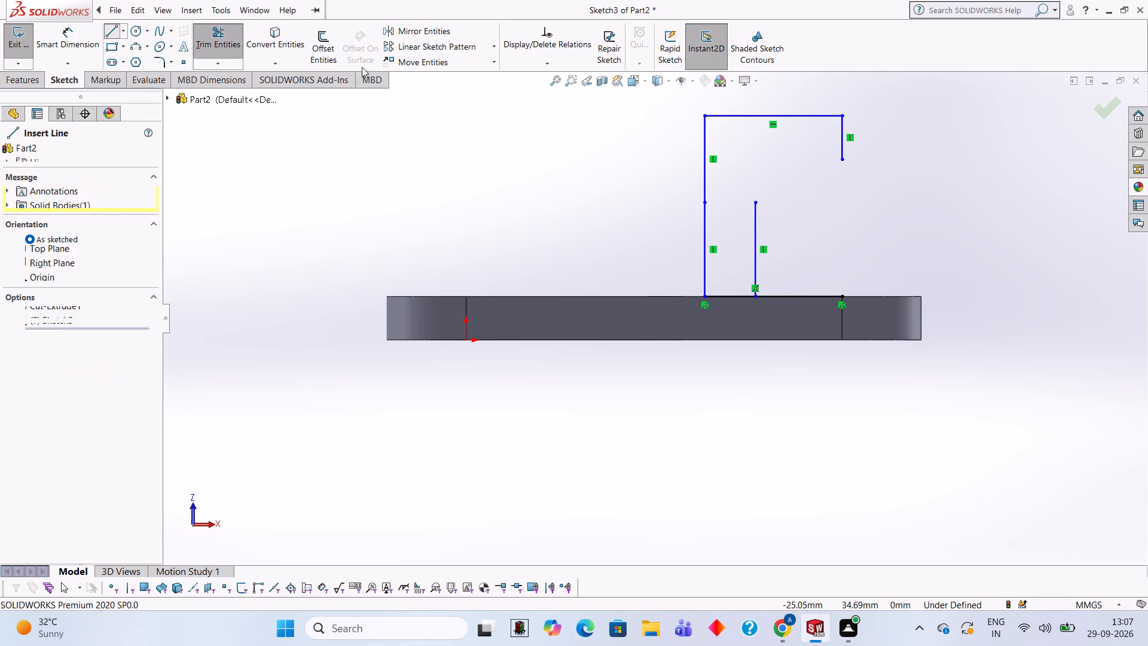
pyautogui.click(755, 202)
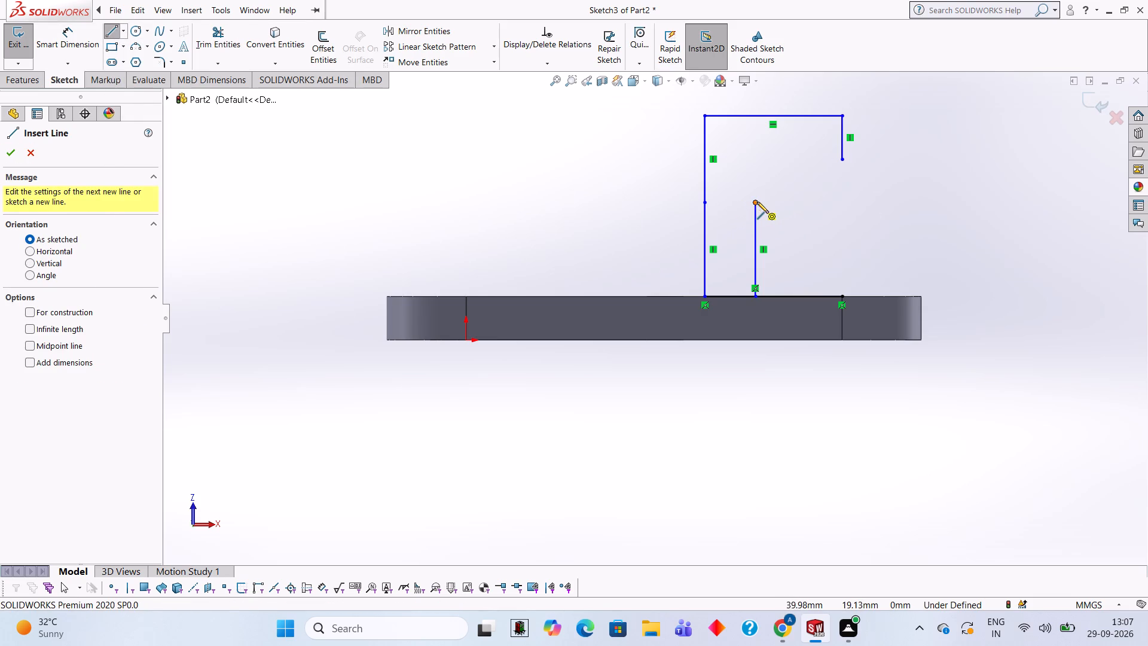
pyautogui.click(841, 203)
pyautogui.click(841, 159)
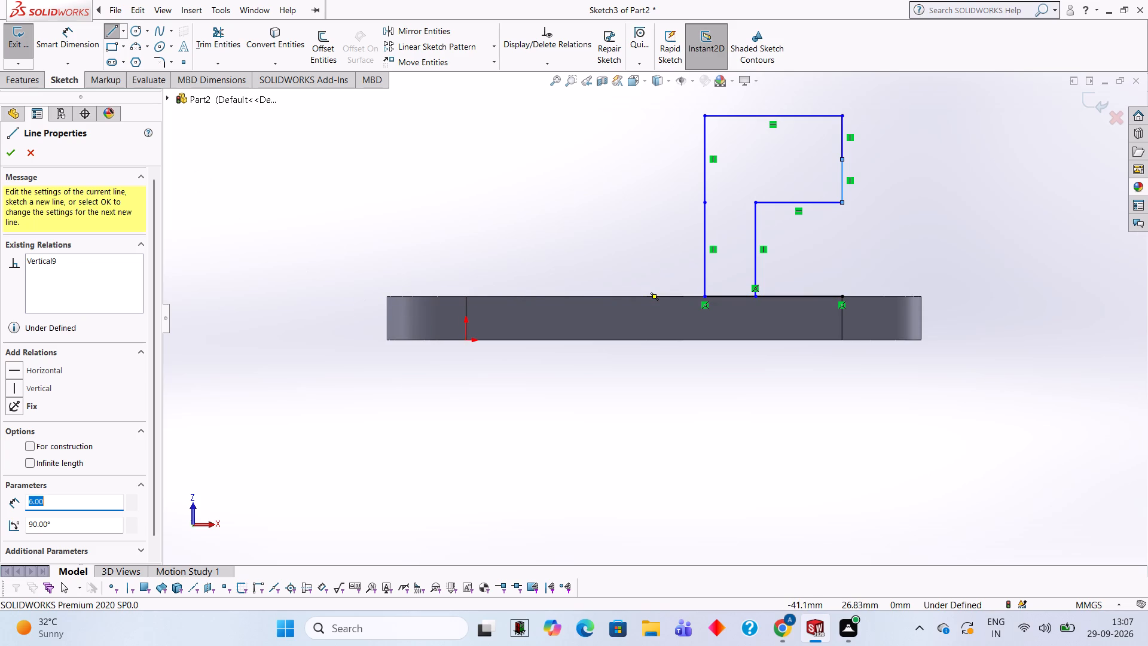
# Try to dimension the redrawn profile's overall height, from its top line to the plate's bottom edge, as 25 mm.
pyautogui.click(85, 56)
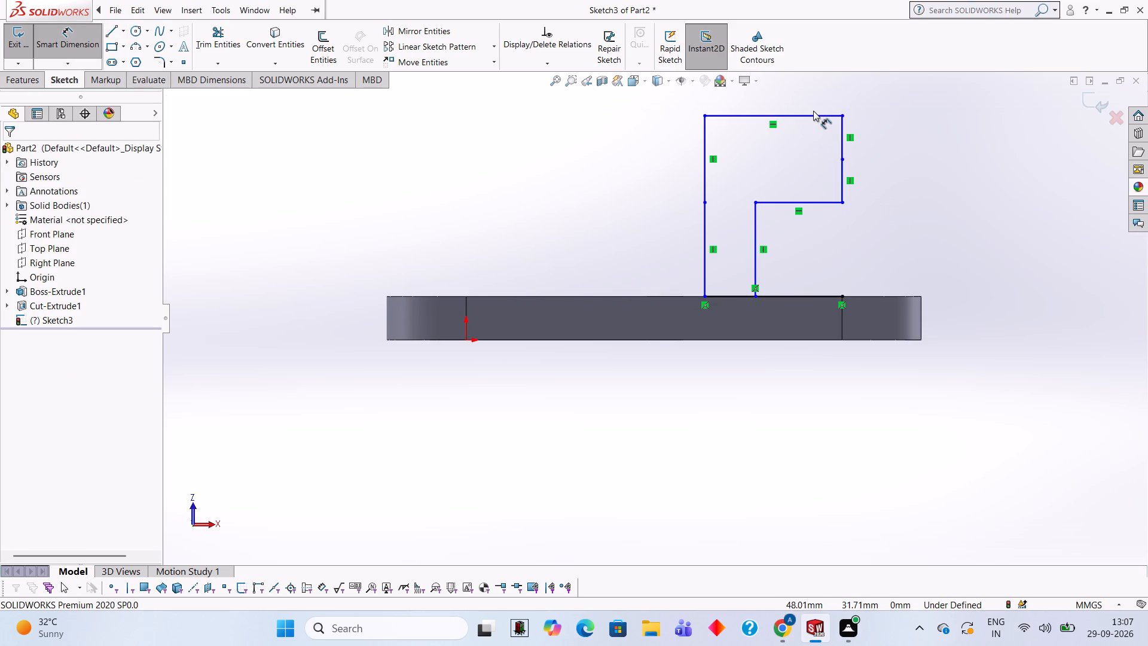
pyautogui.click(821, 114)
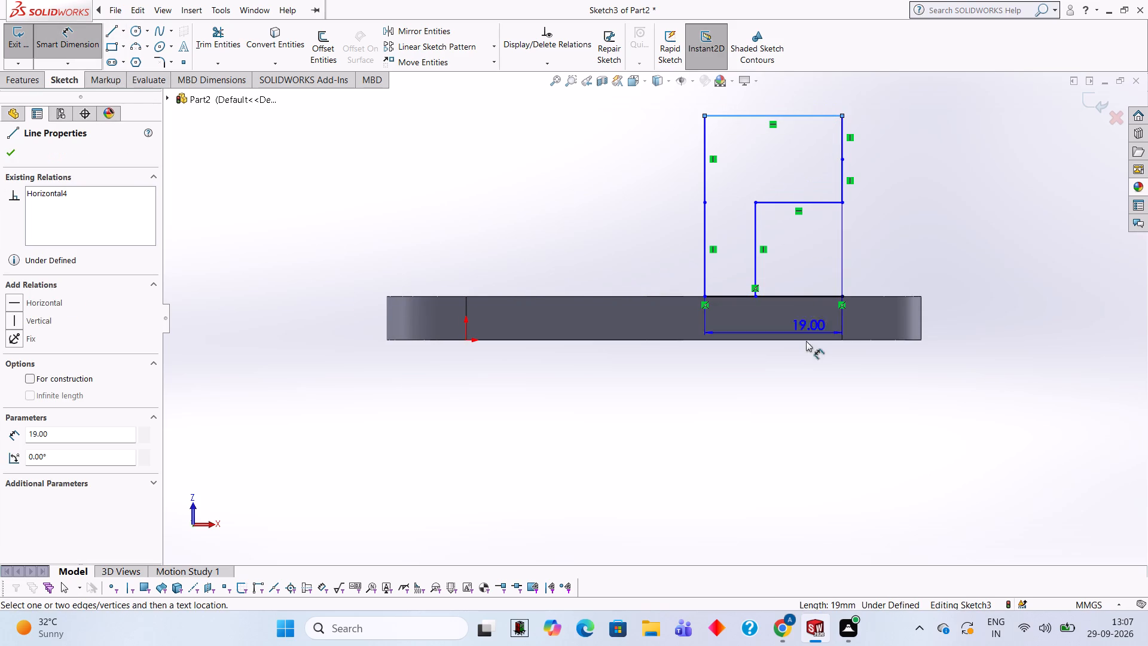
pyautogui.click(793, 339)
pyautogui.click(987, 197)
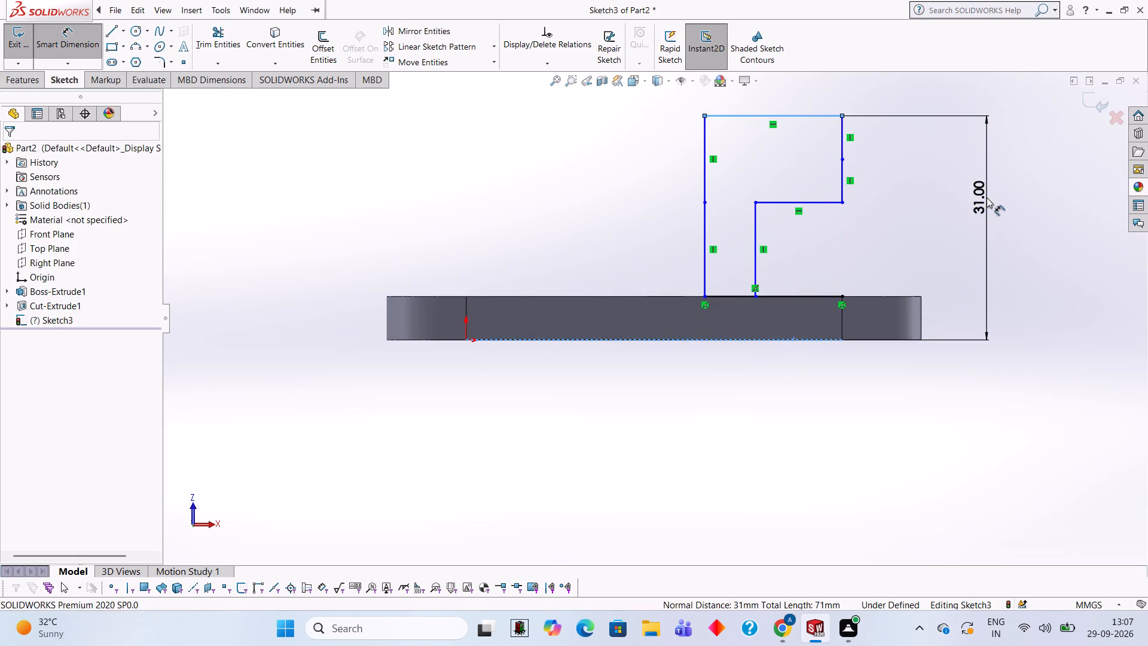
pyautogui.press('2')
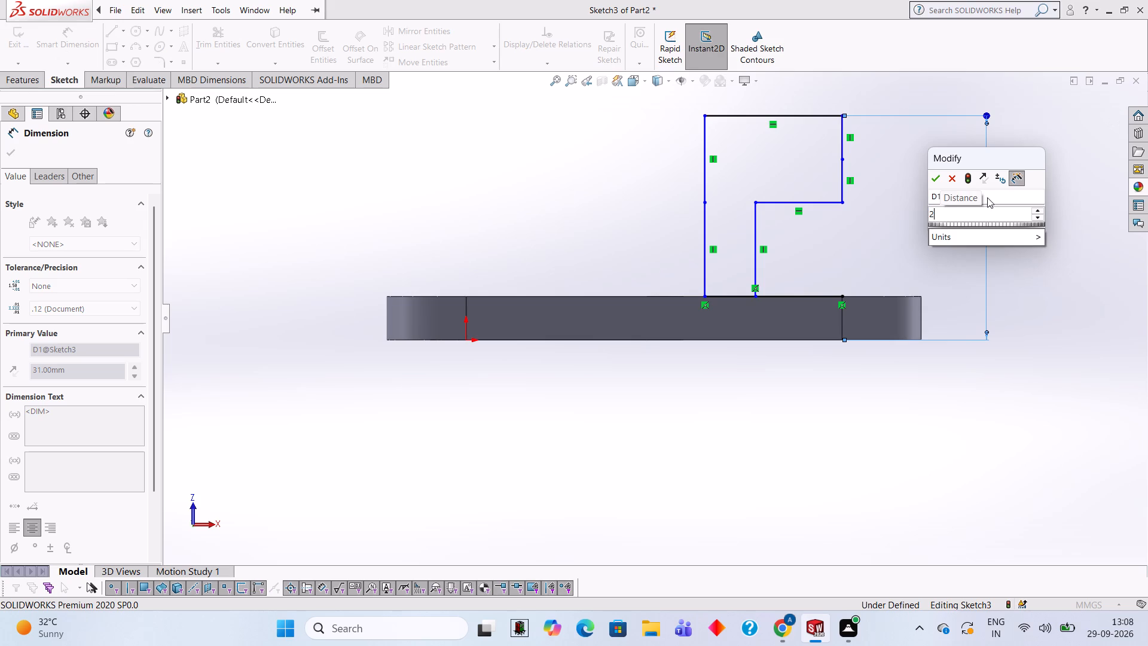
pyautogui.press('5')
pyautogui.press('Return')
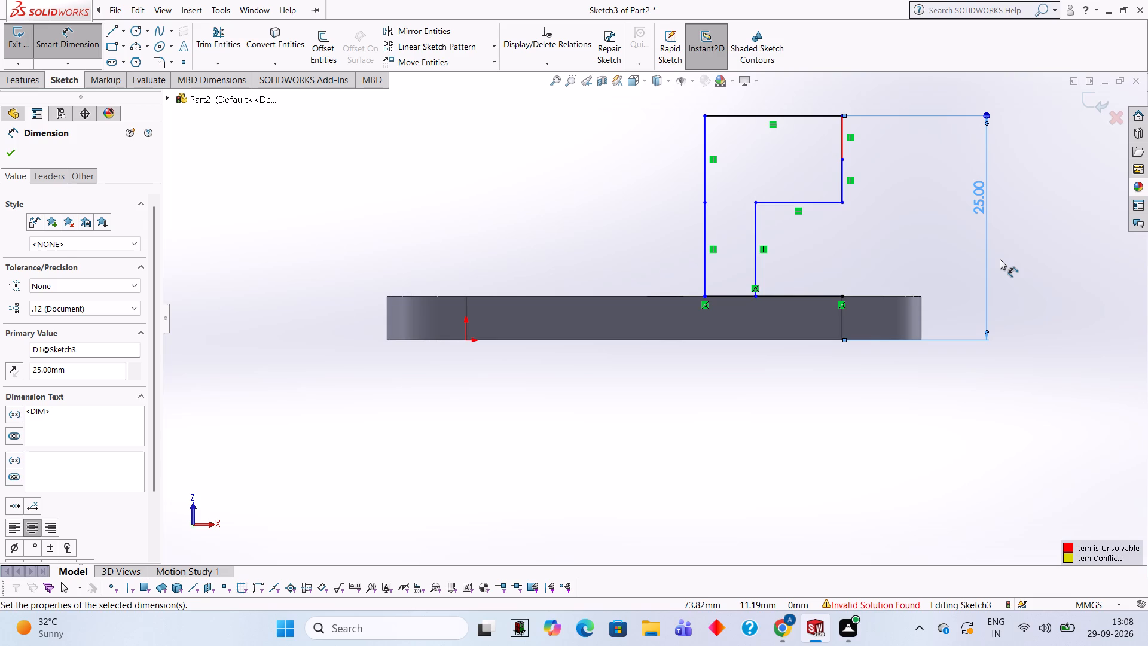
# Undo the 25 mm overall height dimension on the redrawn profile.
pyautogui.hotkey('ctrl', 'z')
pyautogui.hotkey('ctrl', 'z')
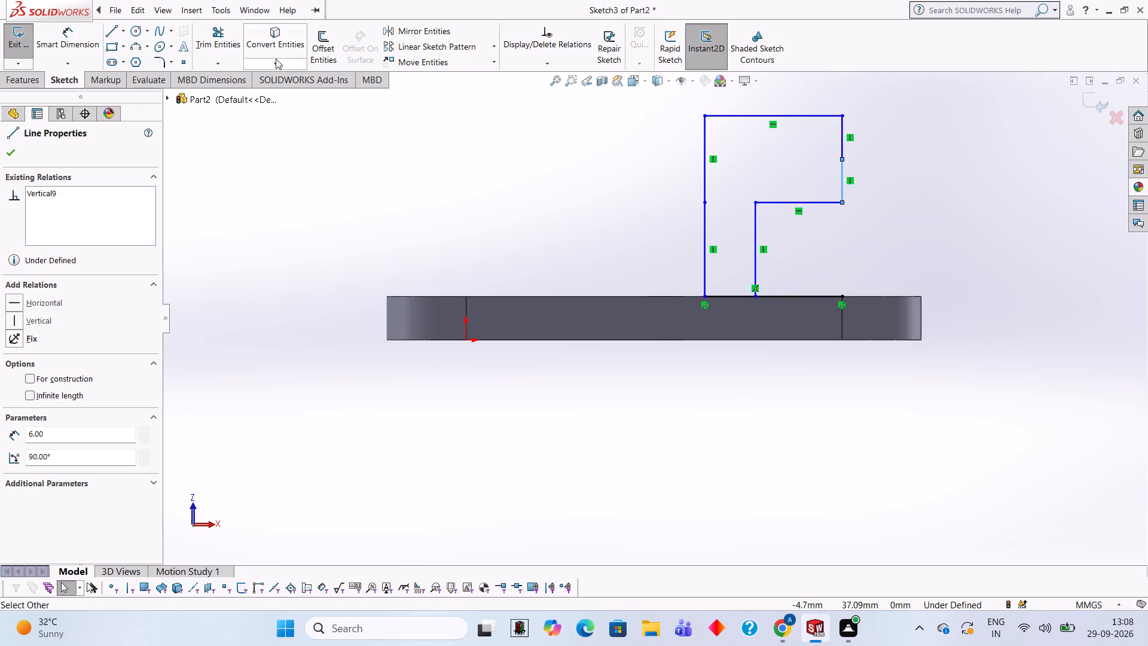
# Trim away the arm's top, end and underside lines and the inner vertical, keeping only the outer vertical and base line.
pyautogui.click(216, 45)
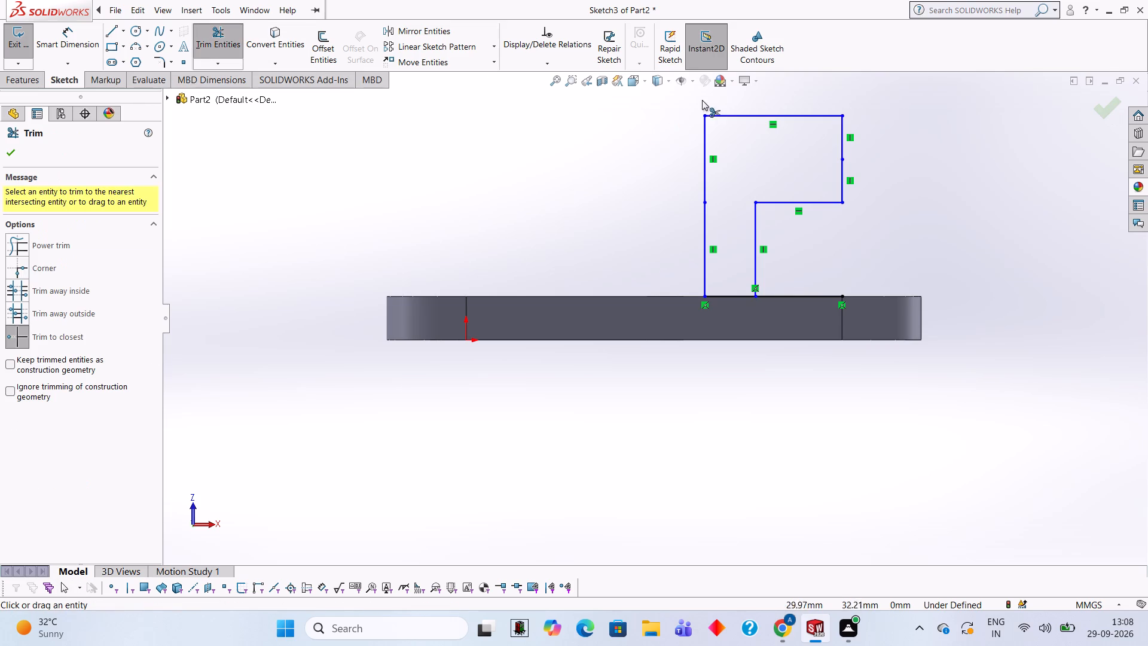
pyautogui.click(749, 115)
pyautogui.click(846, 181)
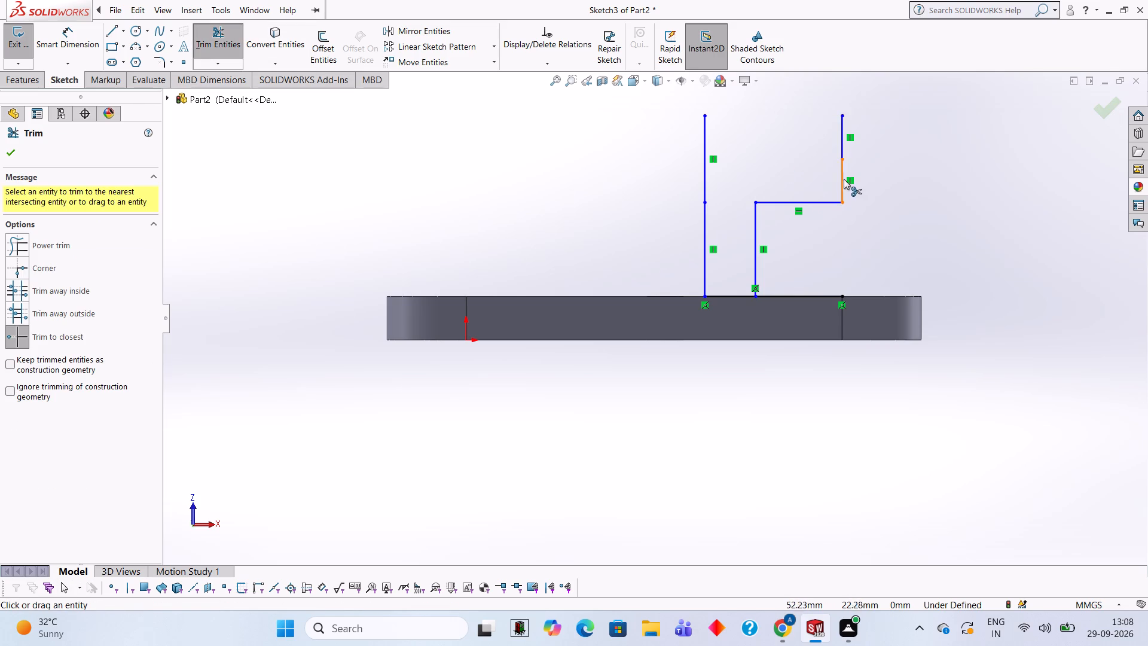
pyautogui.click(841, 141)
pyautogui.click(841, 180)
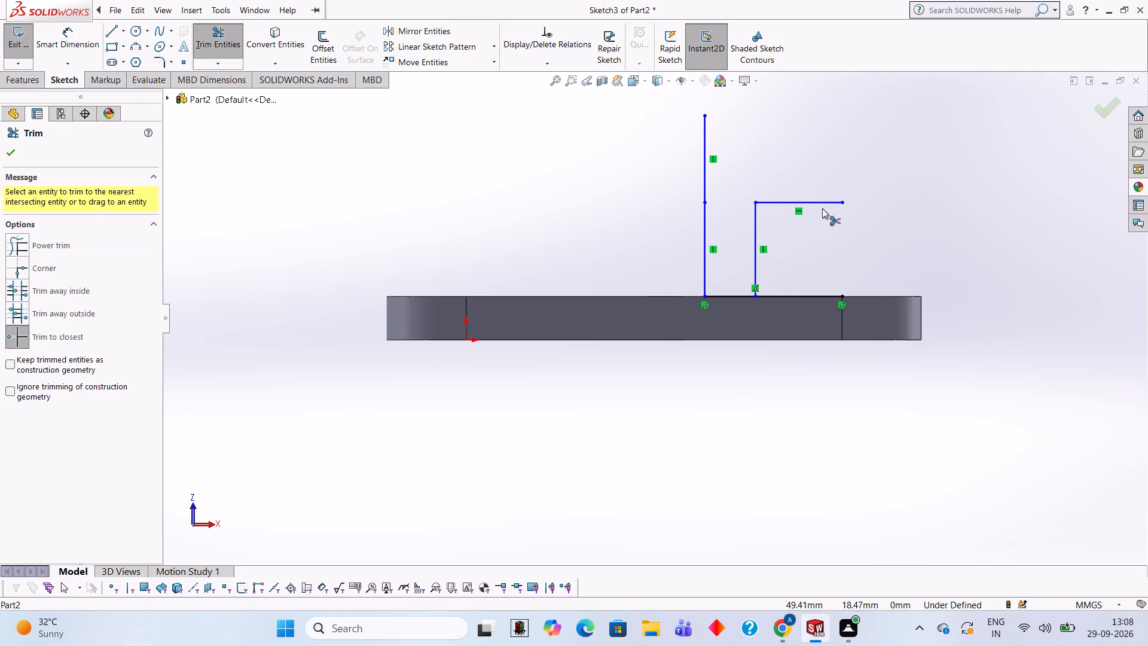
pyautogui.click(817, 198)
pyautogui.click(818, 202)
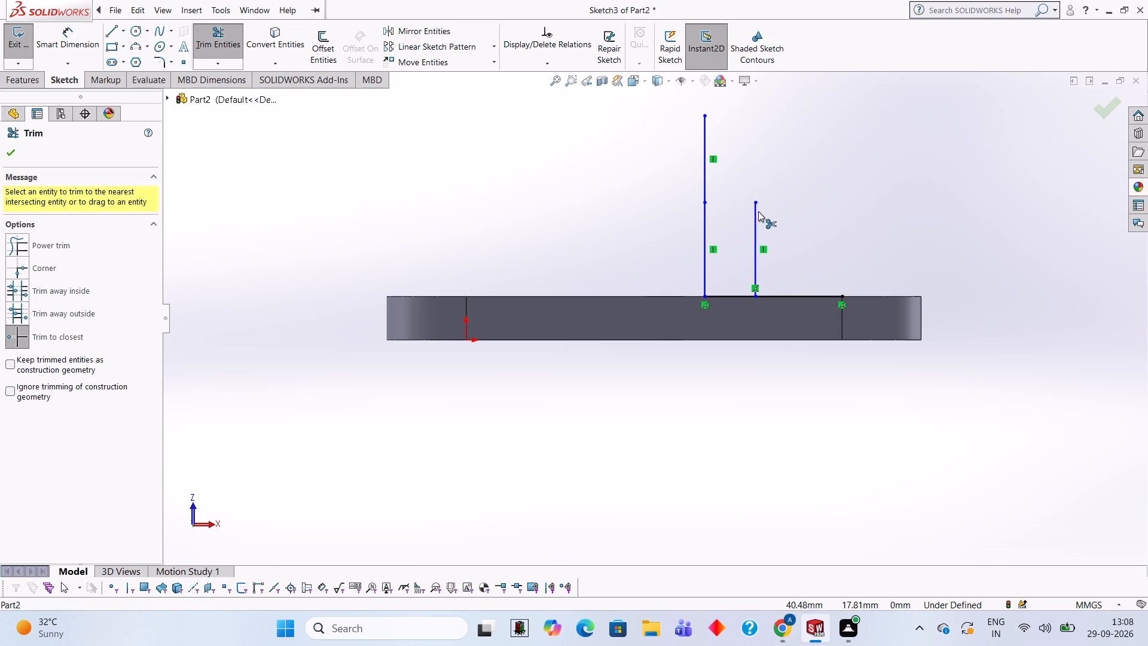
pyautogui.click(756, 211)
# Dimension the height from the plate's bottom edge to the outer vertical's upper endpoint as 25 mm.
pyautogui.click(83, 48)
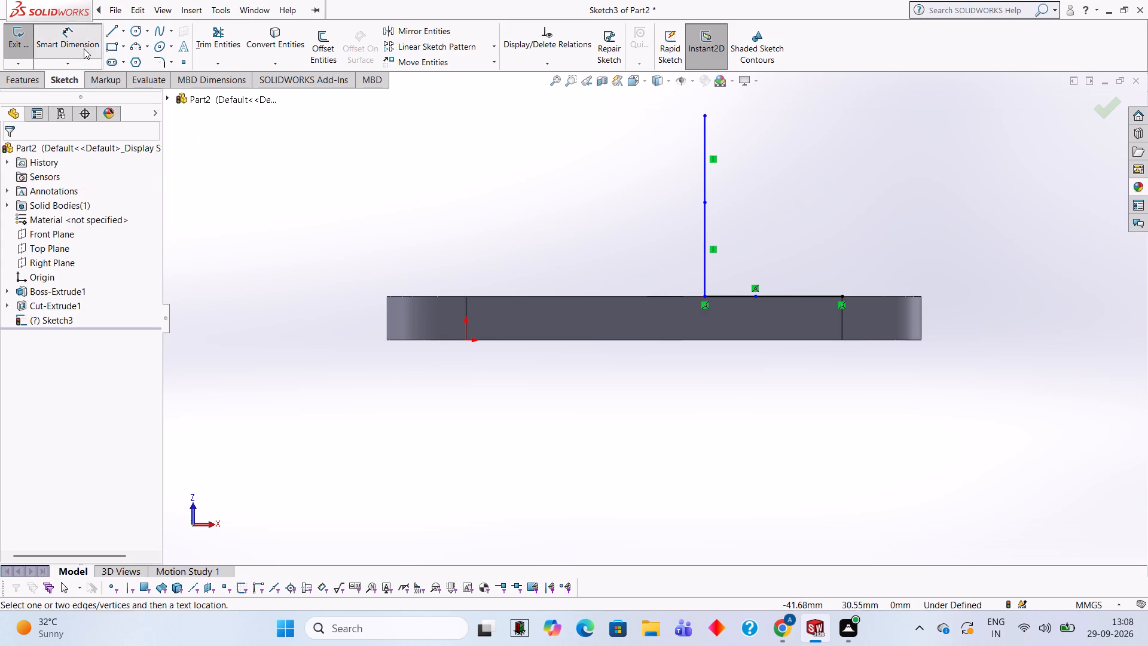
pyautogui.click(704, 112)
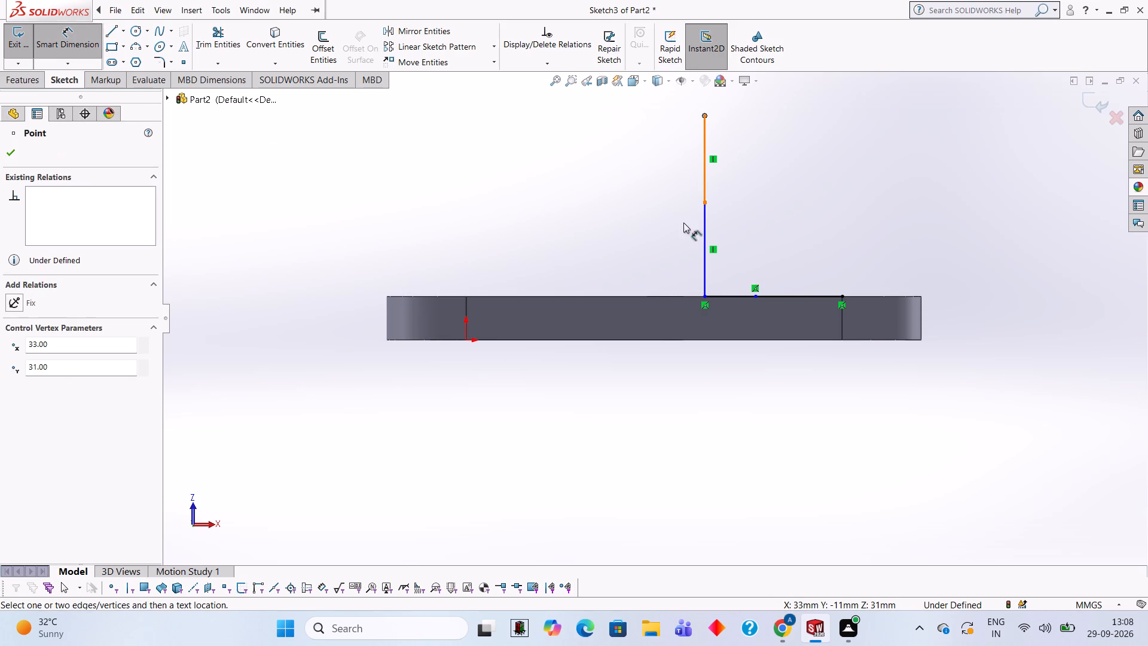
pyautogui.click(728, 340)
pyautogui.click(987, 186)
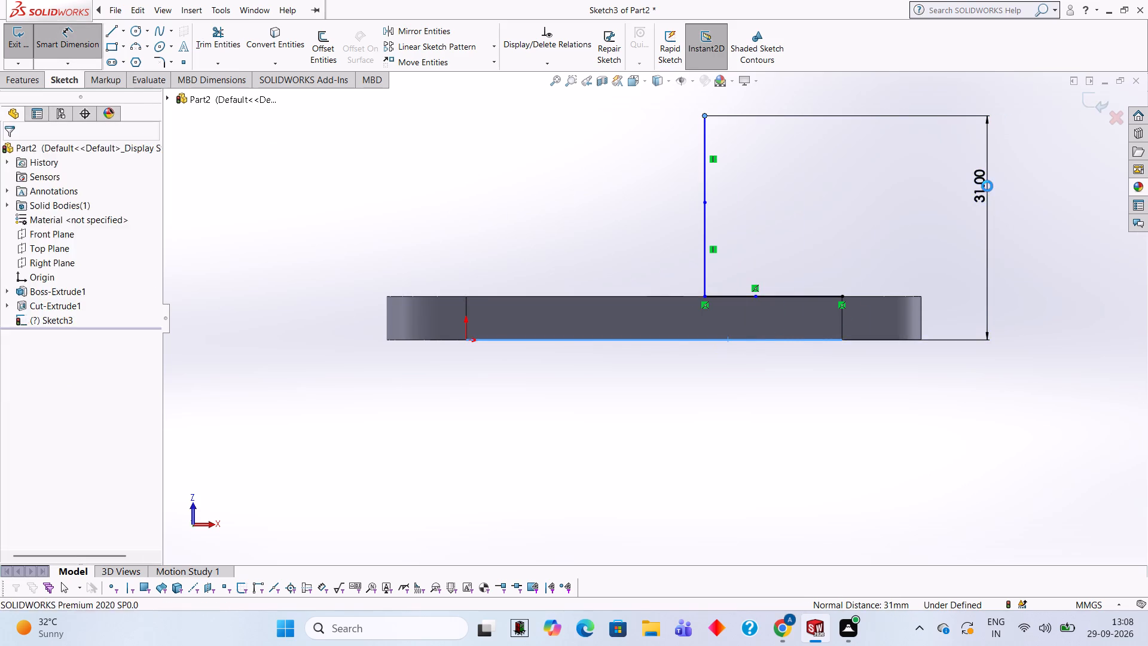
pyautogui.press('2')
pyautogui.press('5')
pyautogui.press('Return')
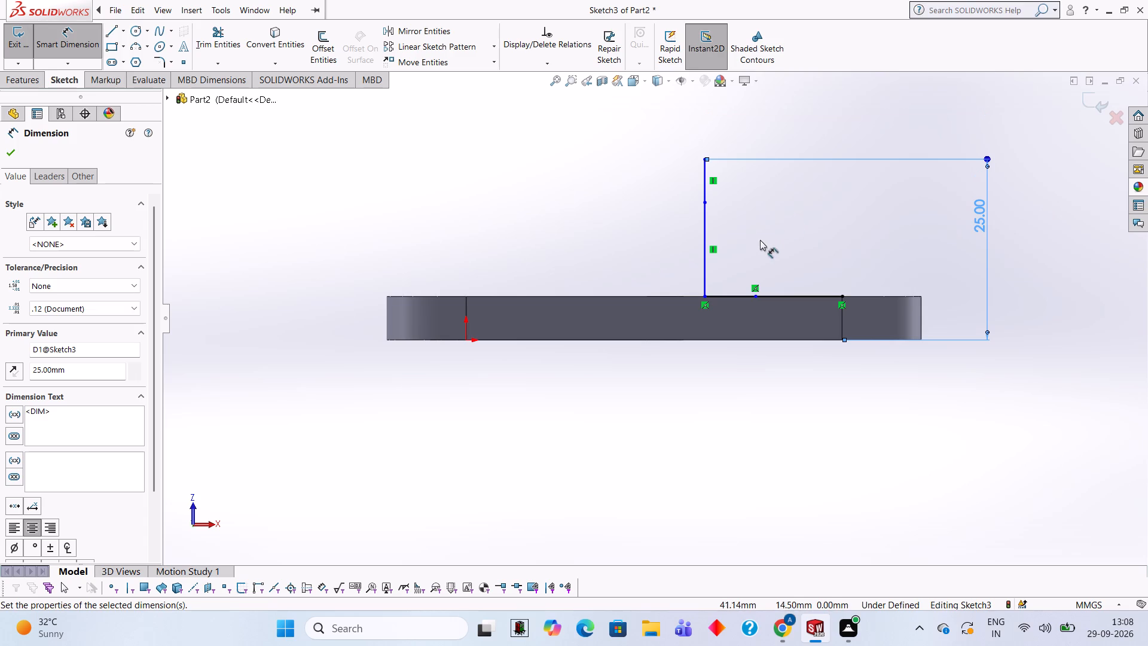
pyautogui.press('Escape')
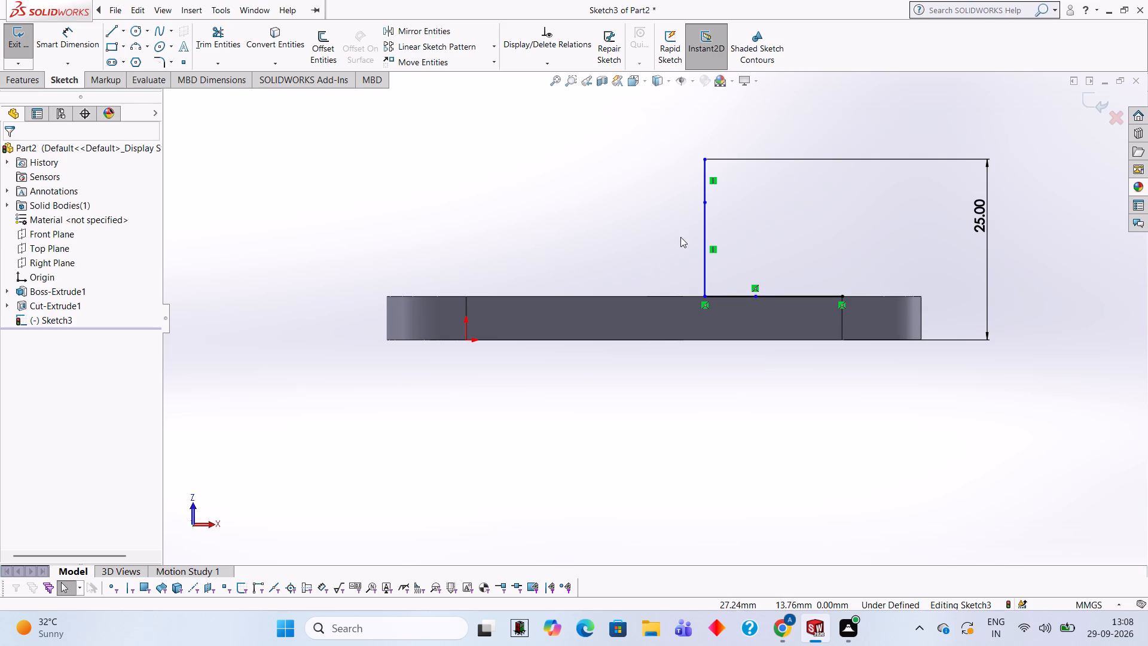
# Draw a 19 mm horizontal line from the outer vertical's upper endpoint as the arm's top edge.
pyautogui.moveTo(861, 145); pyautogui.dragTo(851, 212, button='middle')
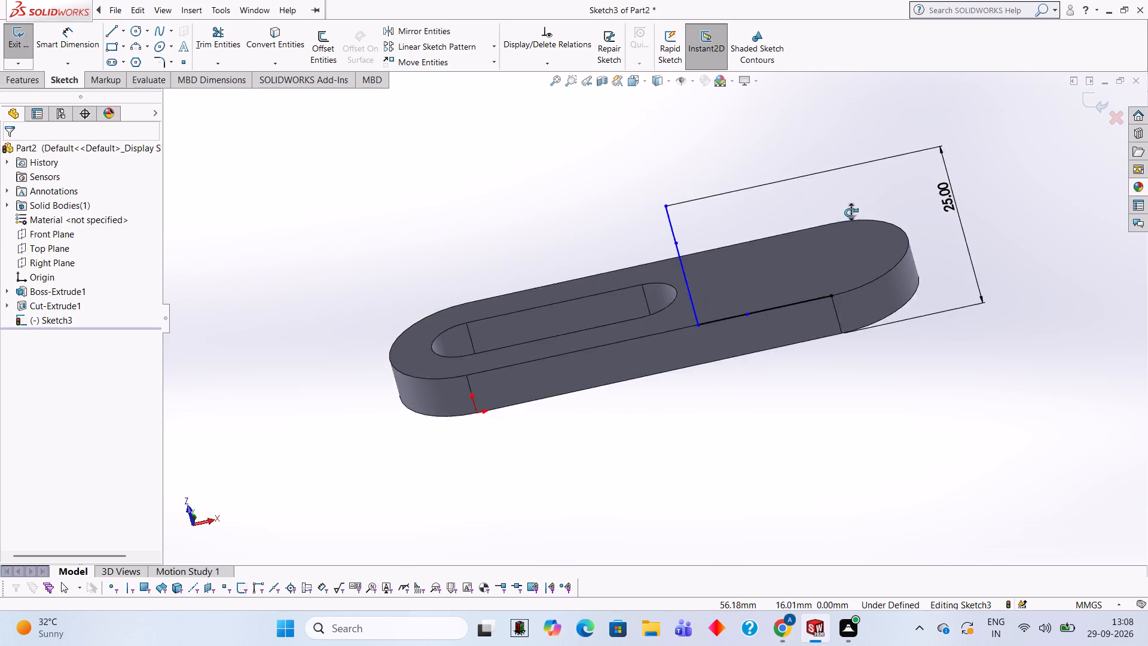
pyautogui.moveTo(851, 212); pyautogui.dragTo(859, 135, button='middle')
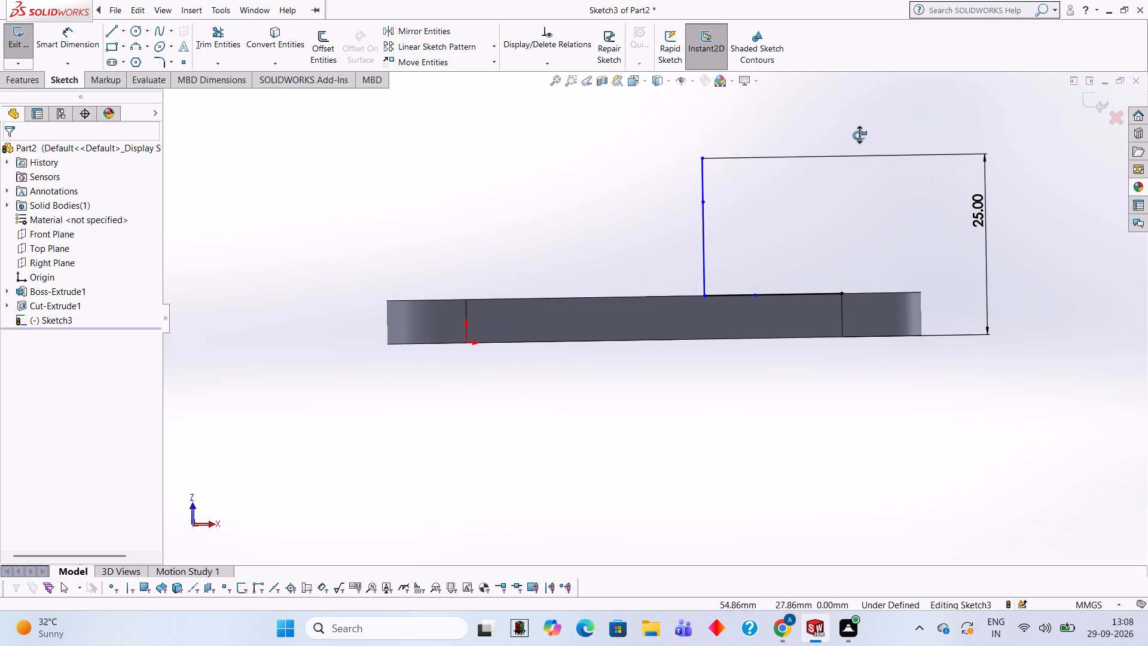
pyautogui.moveTo(859, 135); pyautogui.dragTo(860, 134, button='middle')
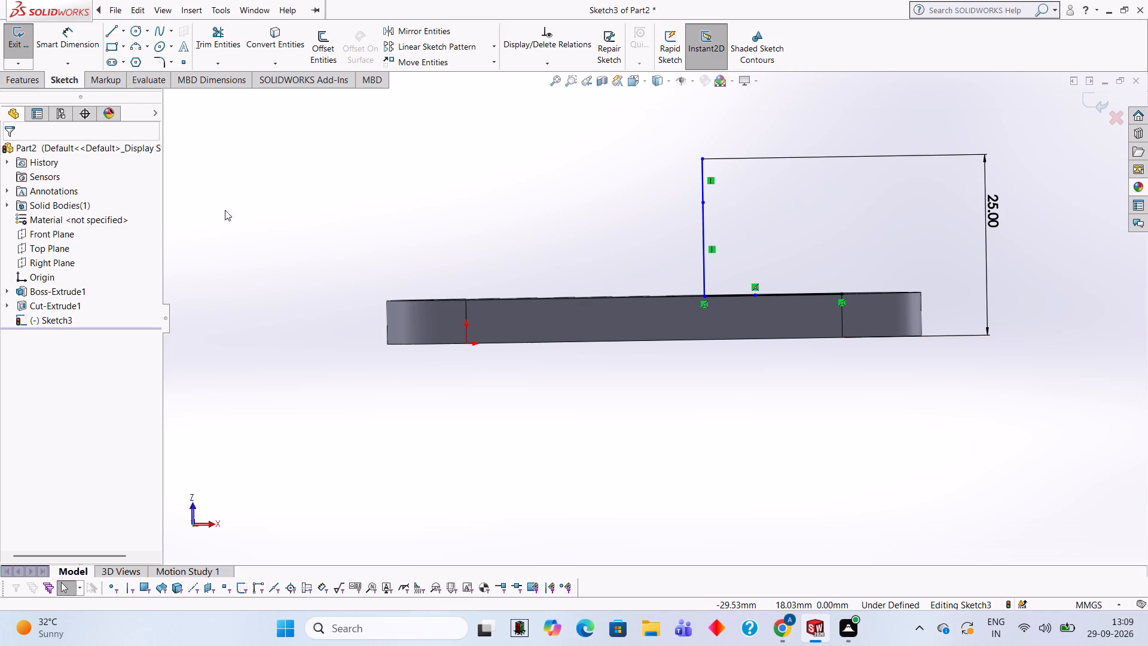
pyautogui.click(309, 108)
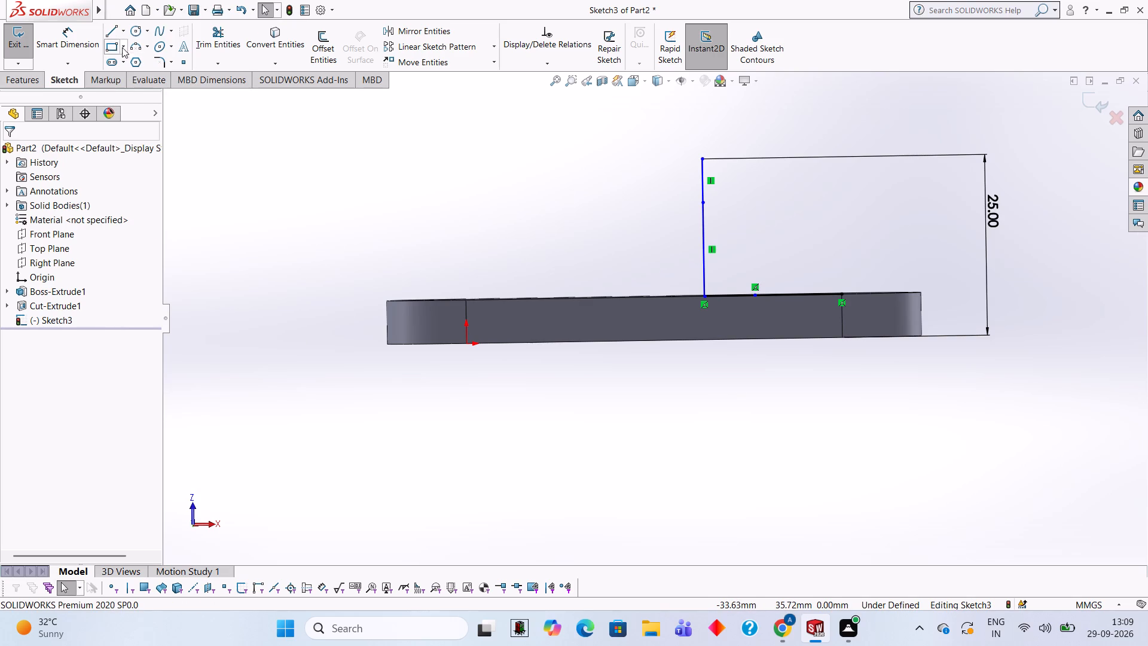
pyautogui.click(108, 33)
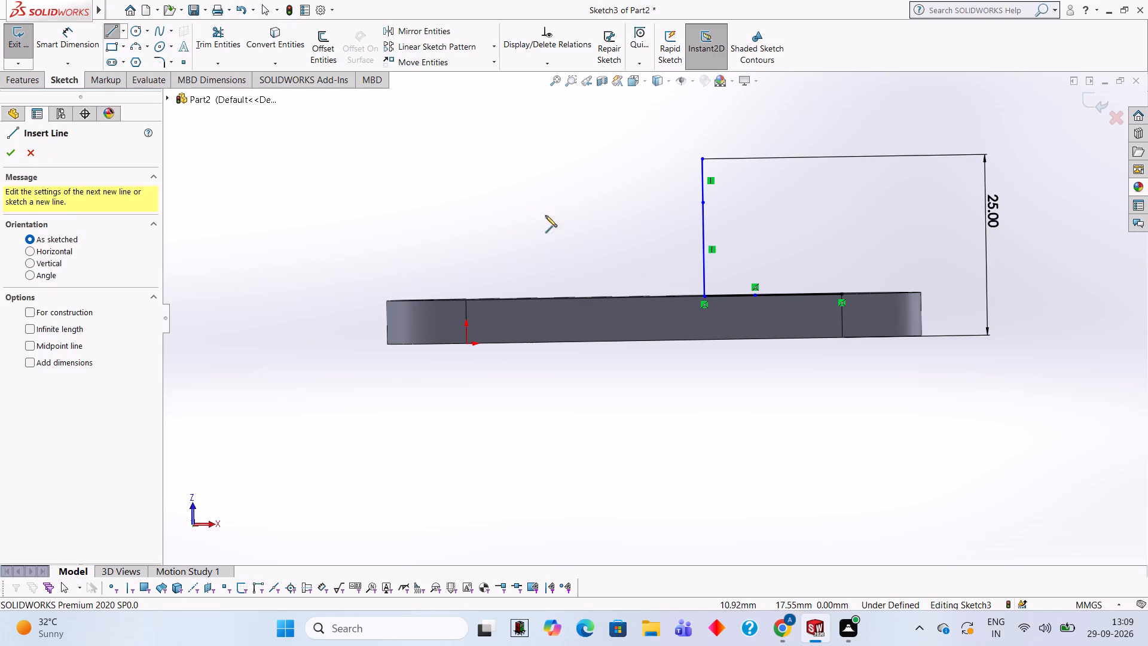
pyautogui.click(700, 159)
pyautogui.write('19')
pyautogui.press('Return')
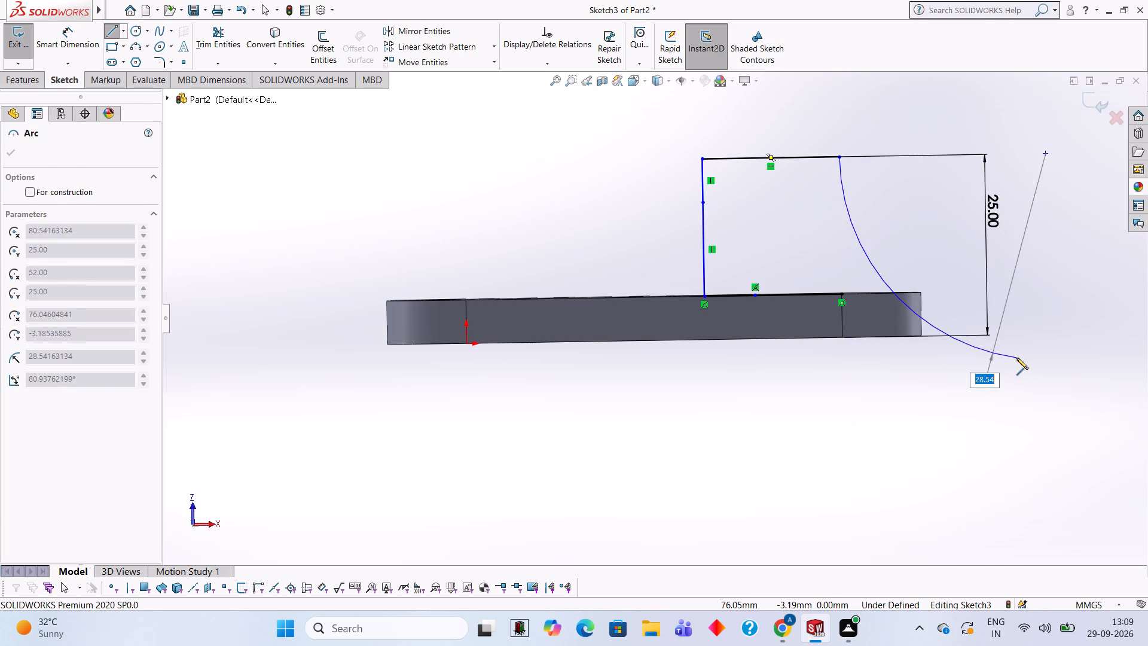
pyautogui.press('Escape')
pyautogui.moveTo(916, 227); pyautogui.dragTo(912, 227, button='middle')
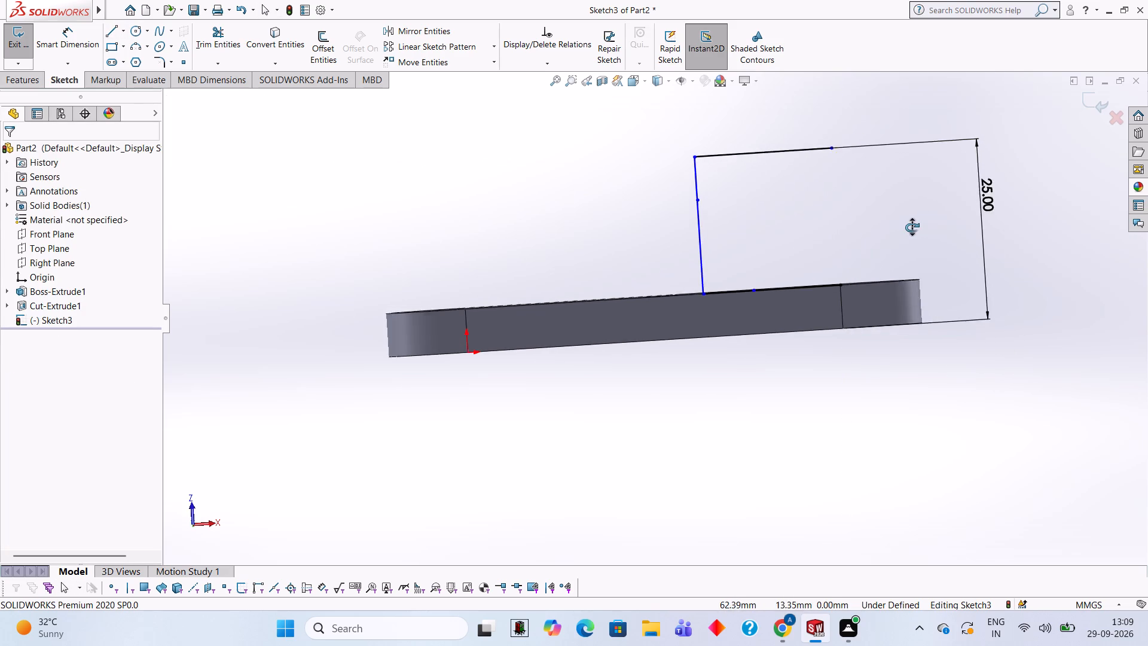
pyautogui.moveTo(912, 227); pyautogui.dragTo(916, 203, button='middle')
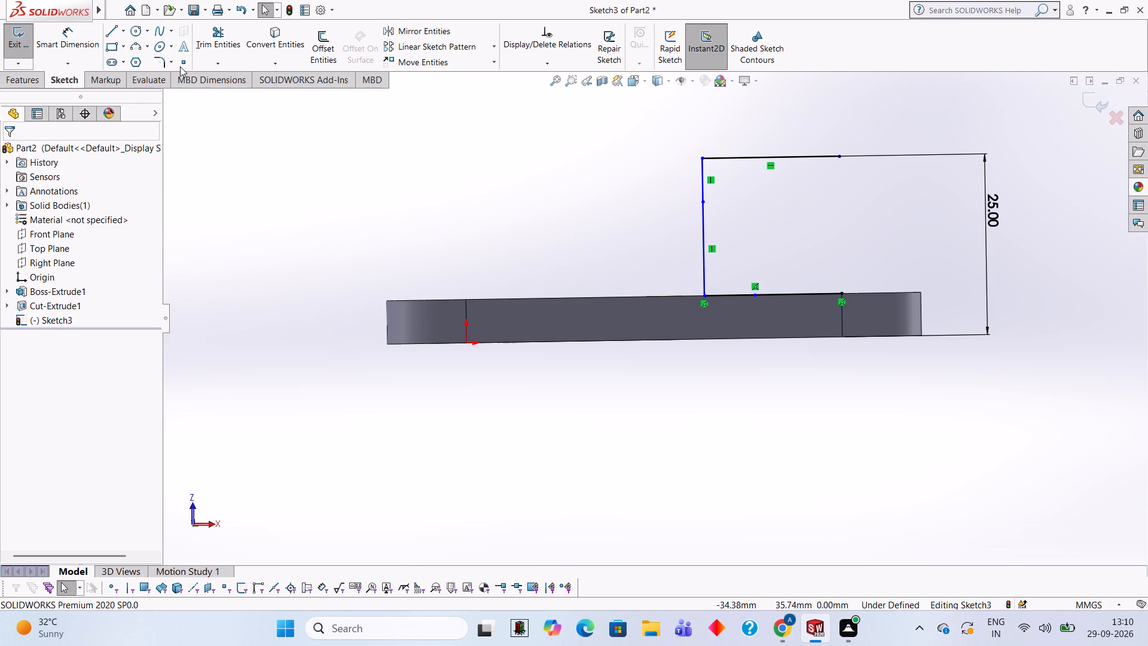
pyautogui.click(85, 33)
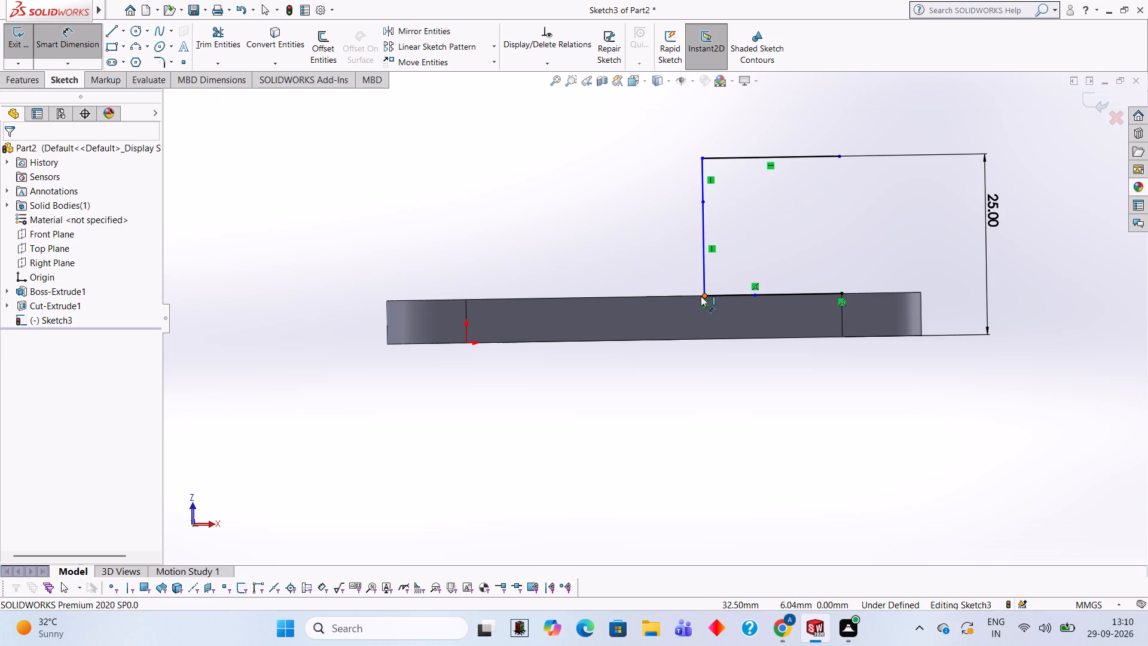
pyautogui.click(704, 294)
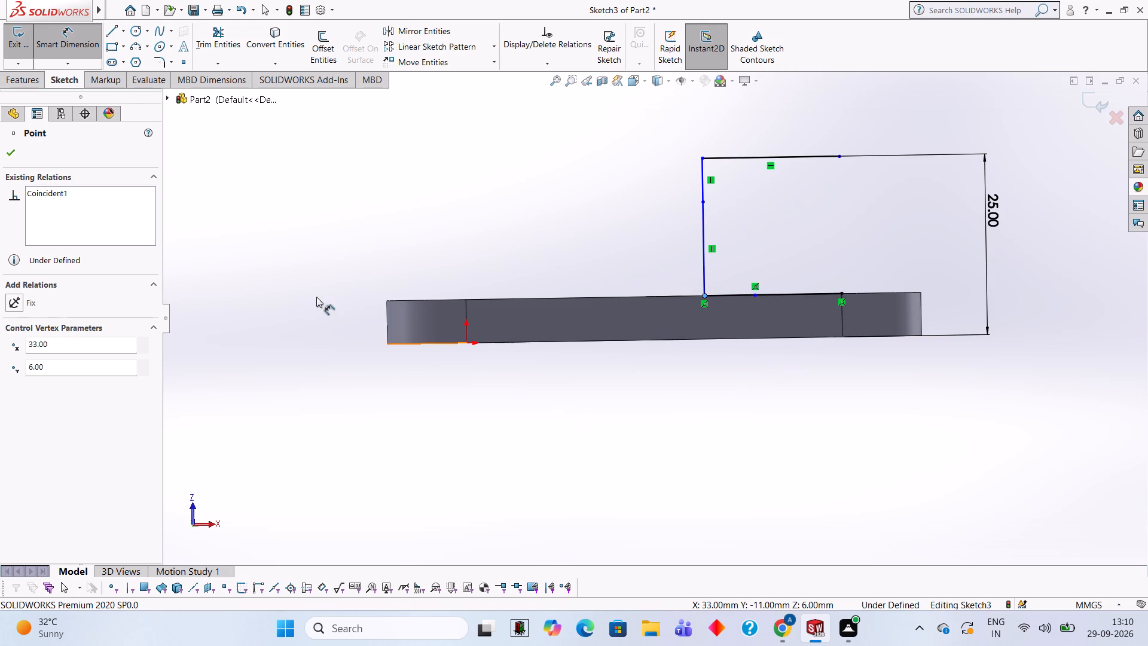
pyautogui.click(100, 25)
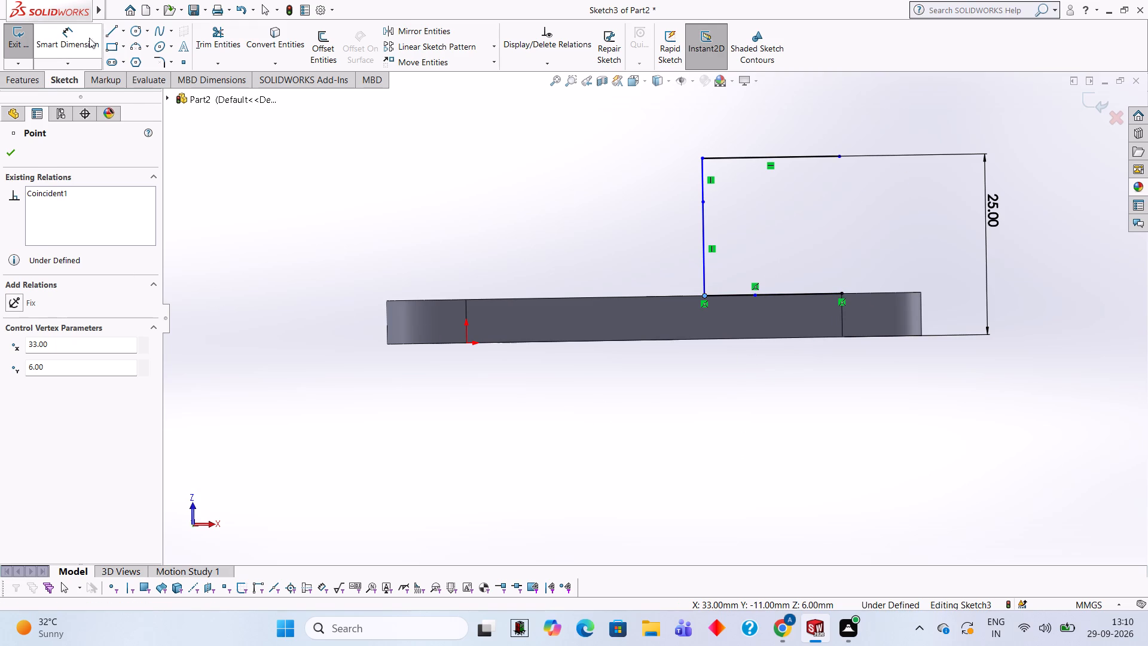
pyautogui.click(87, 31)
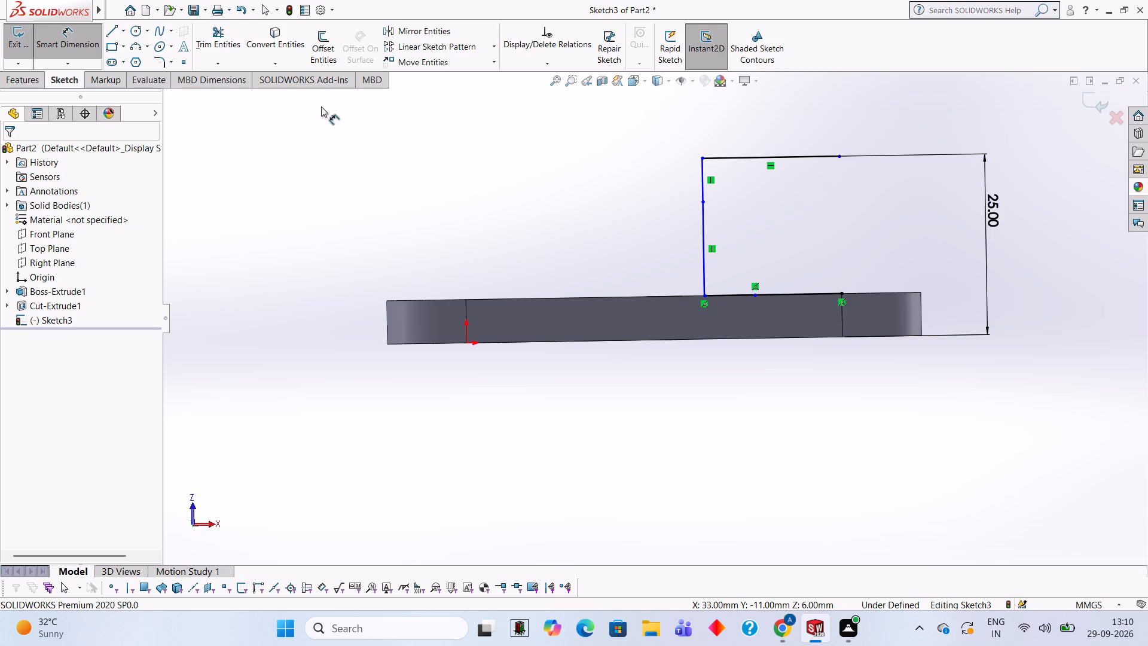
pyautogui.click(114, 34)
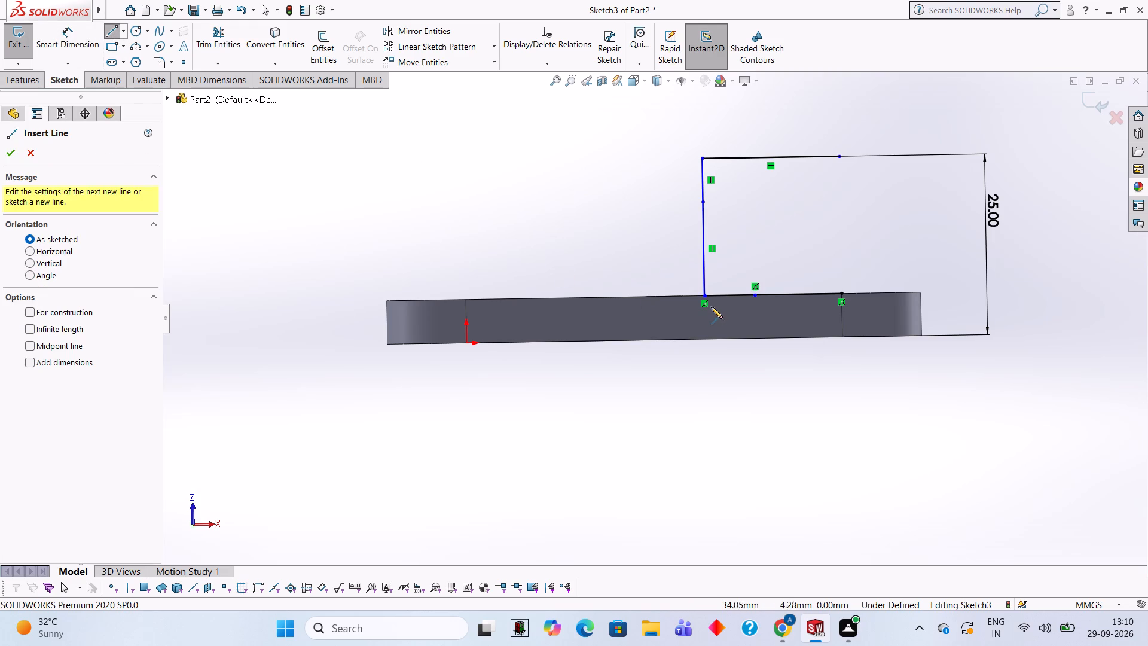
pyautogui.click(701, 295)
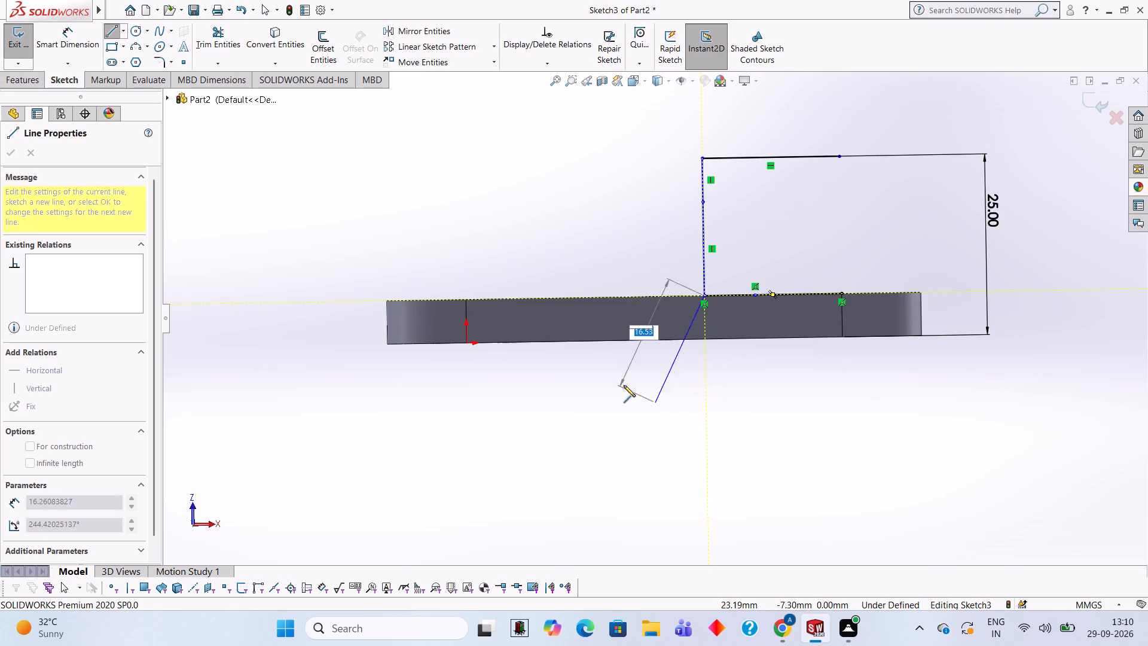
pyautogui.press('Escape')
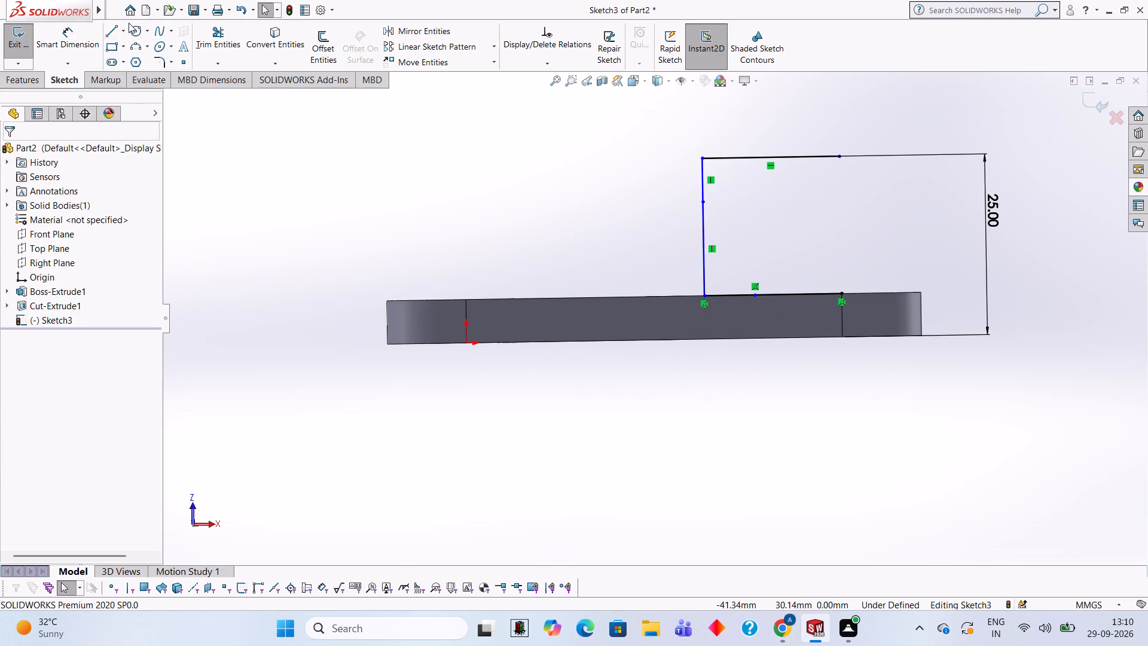
# Draw a 13 mm vertical line up from the point on the base line, continuing with a 12 mm horizontal line as the arm's underside.
pyautogui.click(110, 33)
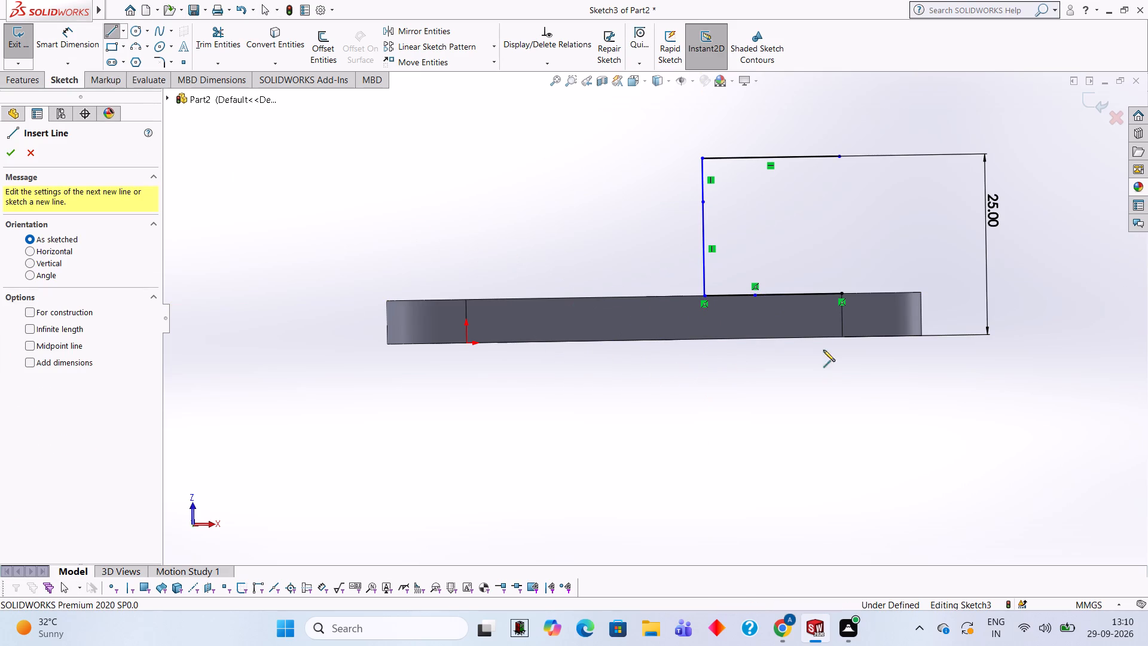
pyautogui.click(753, 292)
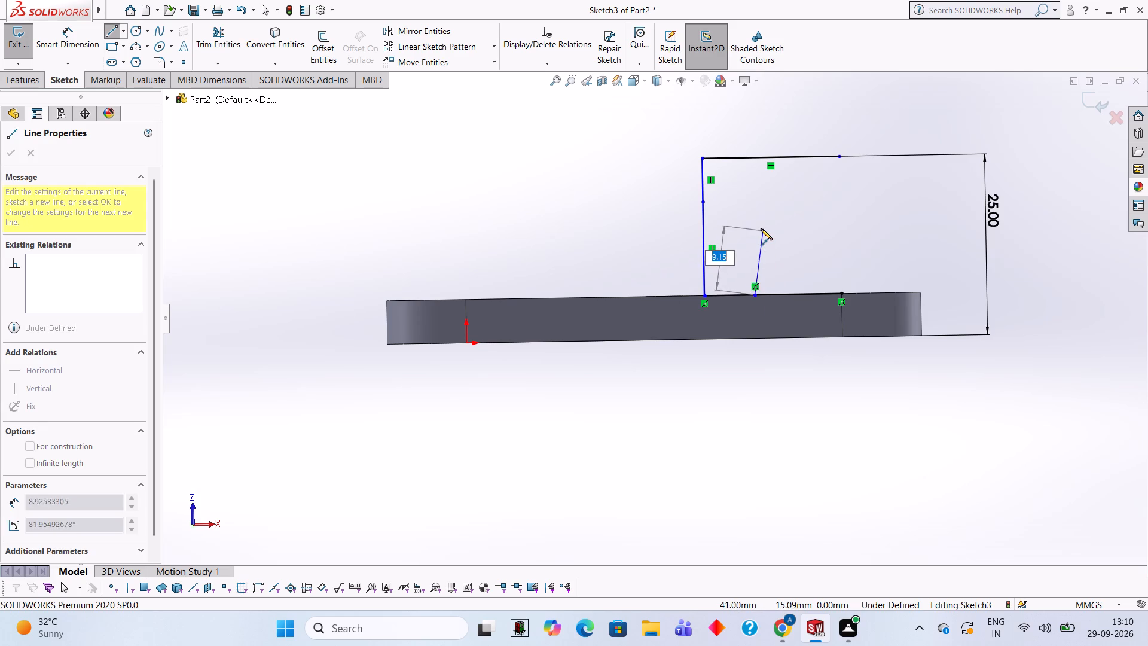
pyautogui.write('13')
pyautogui.press('Return')
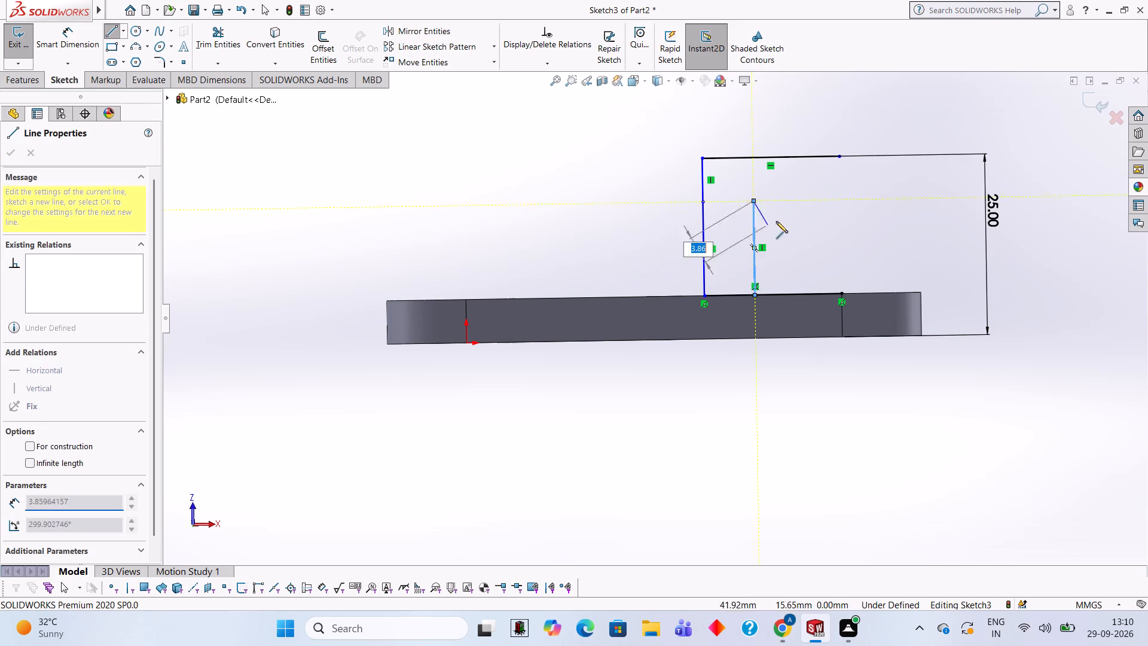
pyautogui.click(840, 197)
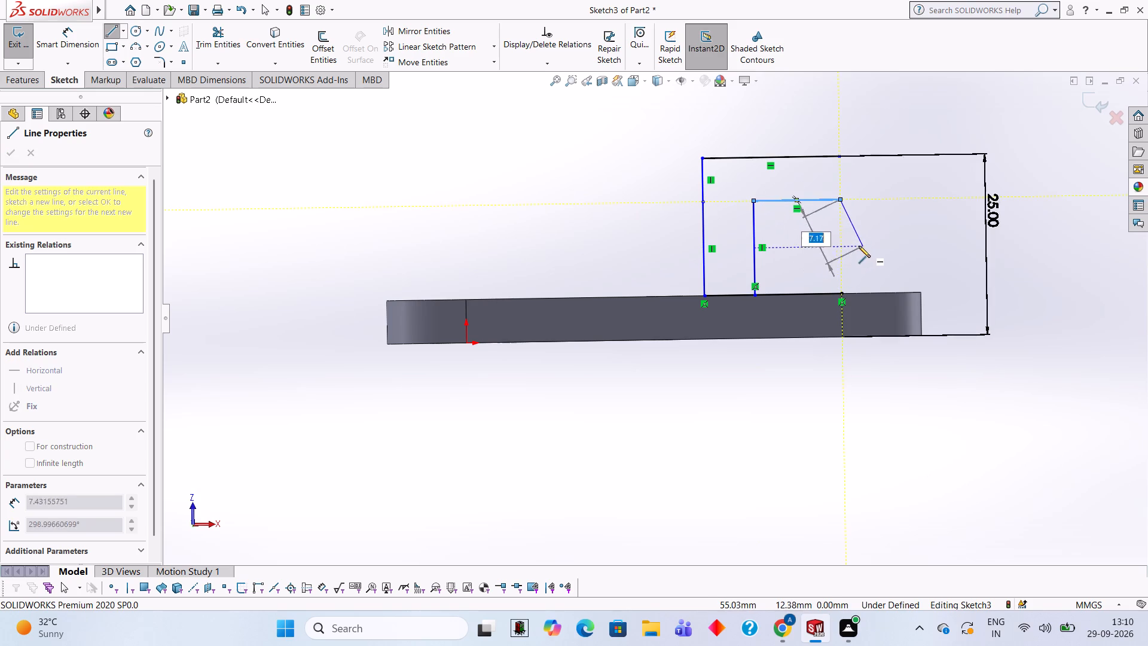
pyautogui.press('Escape')
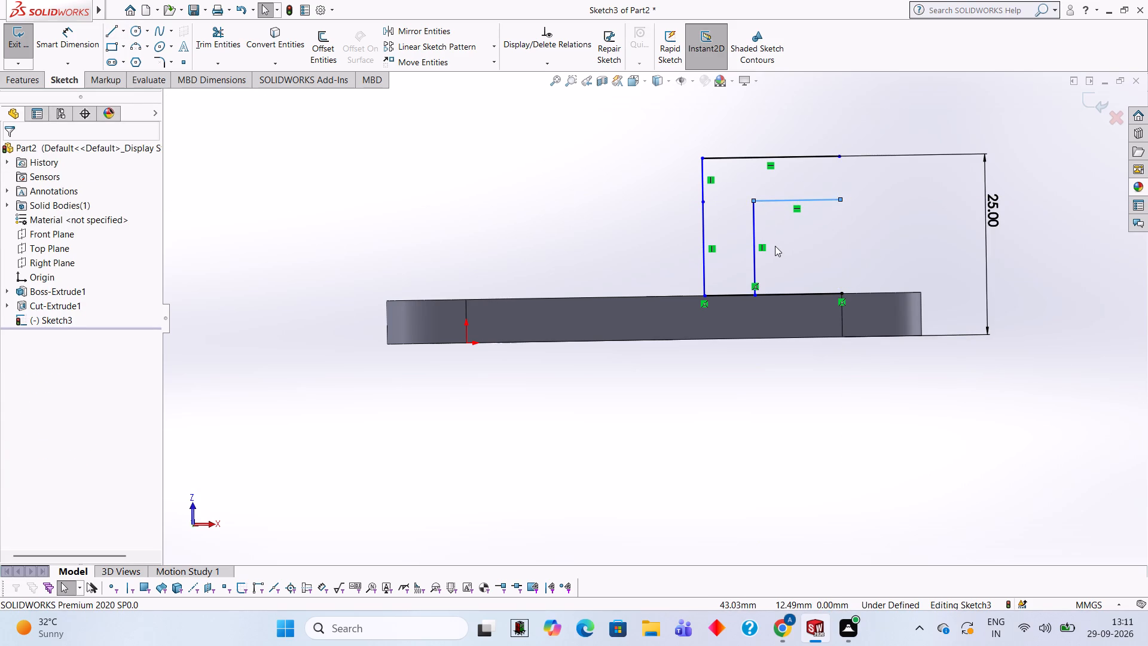
# Close the arm's end with a 6 mm vertical line and trim away the base line beyond the inner vertical.
pyautogui.click(116, 29)
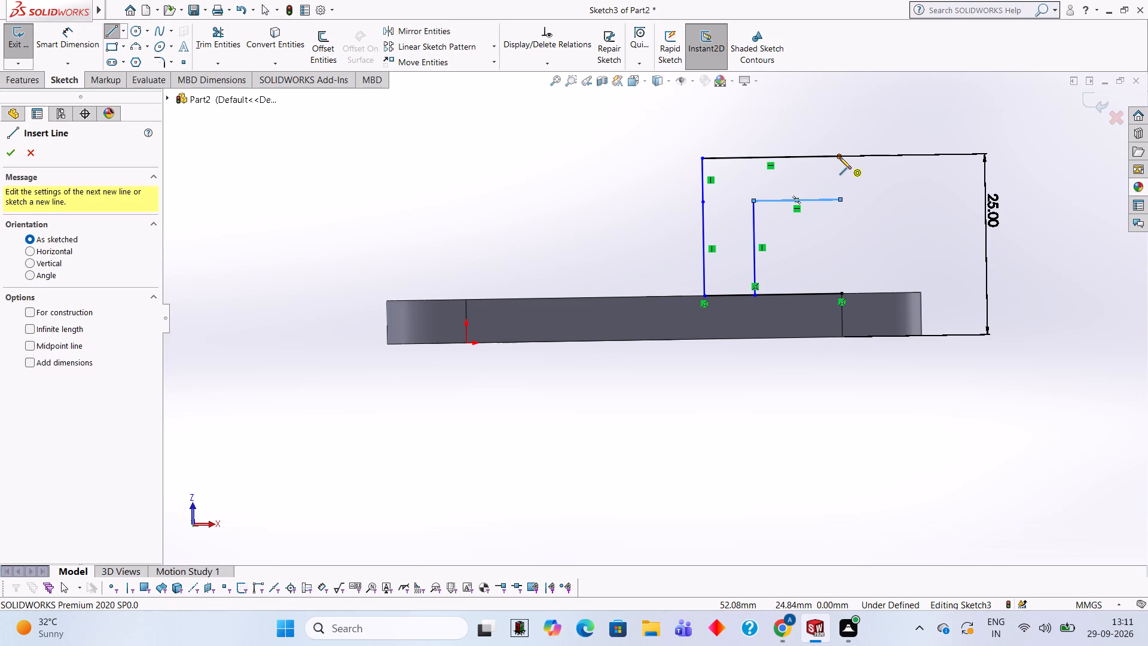
pyautogui.click(839, 157)
pyautogui.click(840, 199)
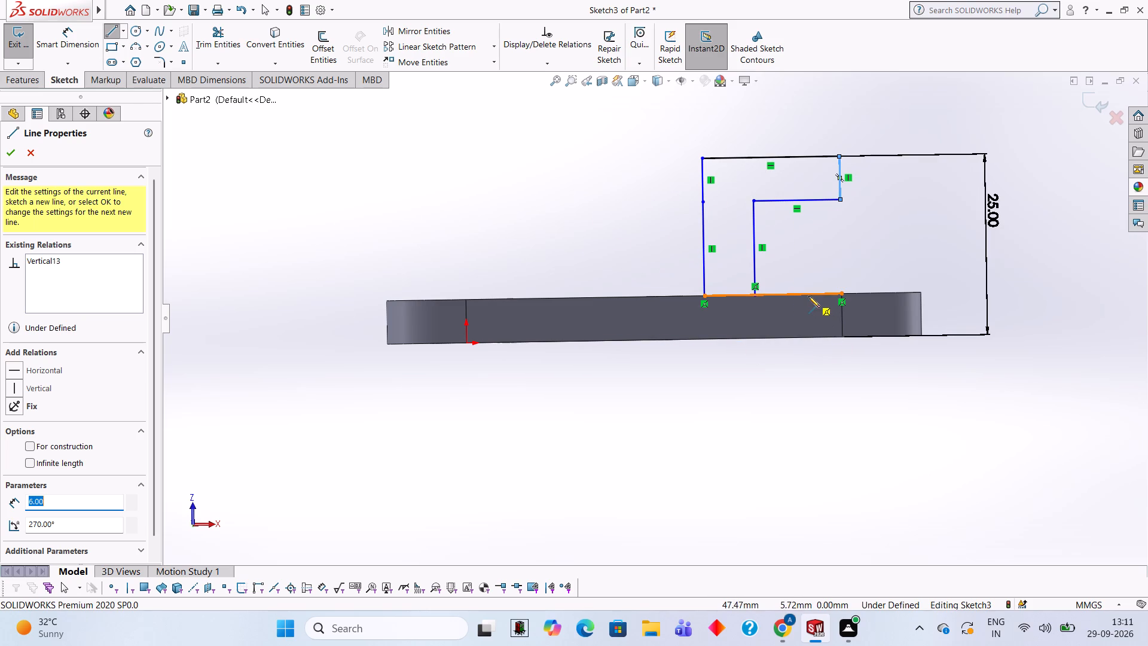
pyautogui.click(222, 30)
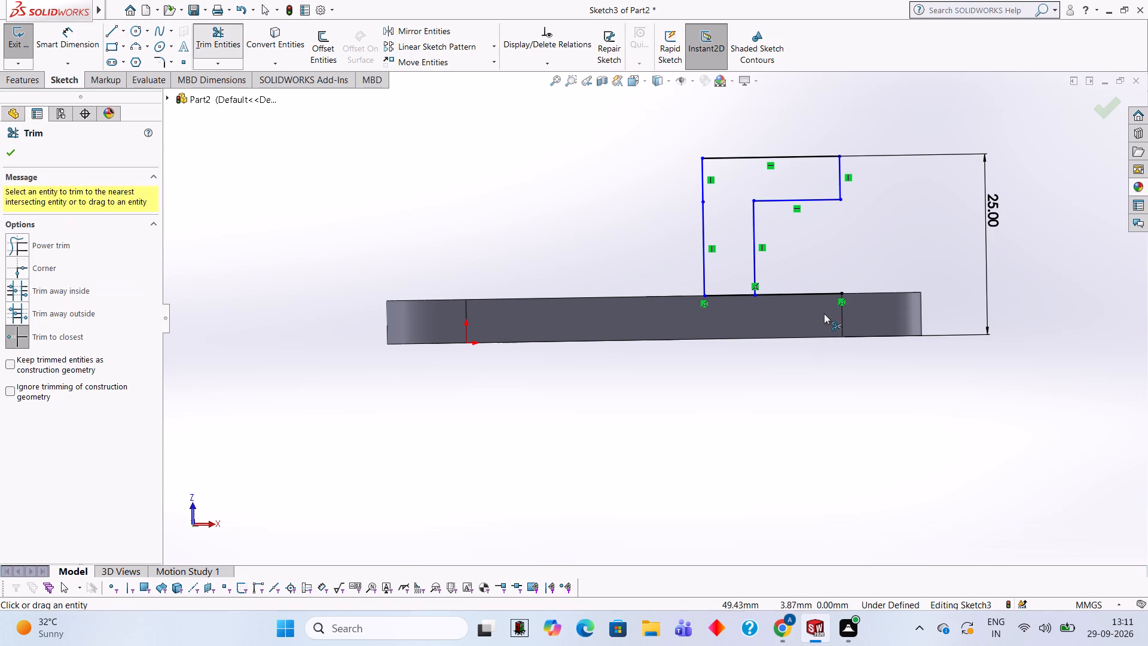
pyautogui.click(800, 292)
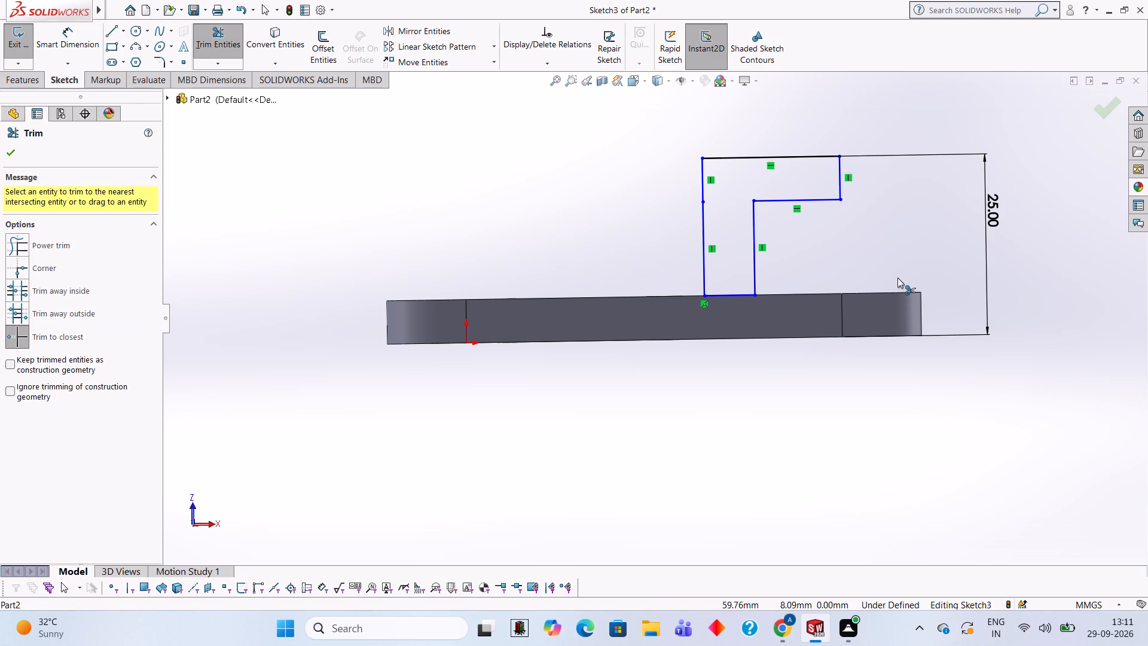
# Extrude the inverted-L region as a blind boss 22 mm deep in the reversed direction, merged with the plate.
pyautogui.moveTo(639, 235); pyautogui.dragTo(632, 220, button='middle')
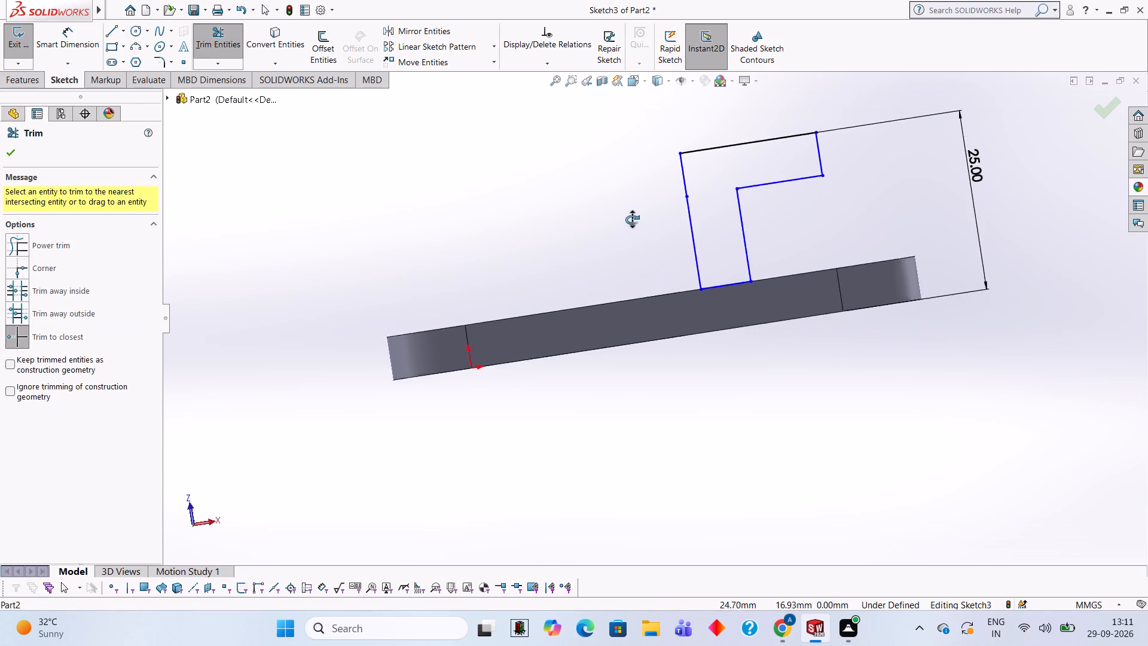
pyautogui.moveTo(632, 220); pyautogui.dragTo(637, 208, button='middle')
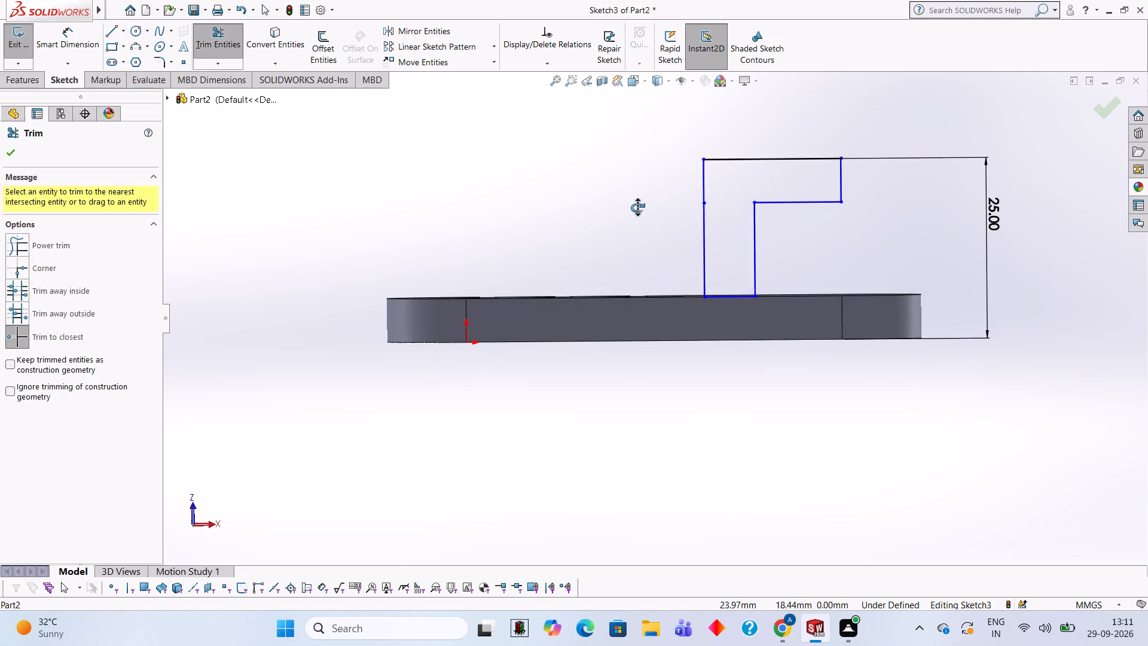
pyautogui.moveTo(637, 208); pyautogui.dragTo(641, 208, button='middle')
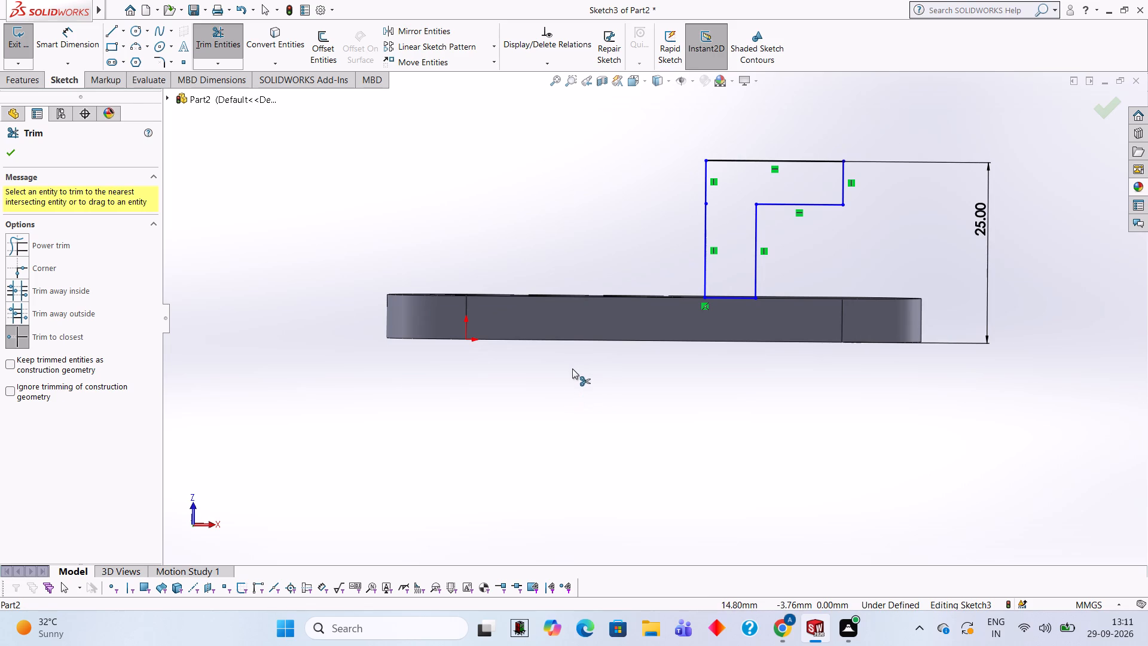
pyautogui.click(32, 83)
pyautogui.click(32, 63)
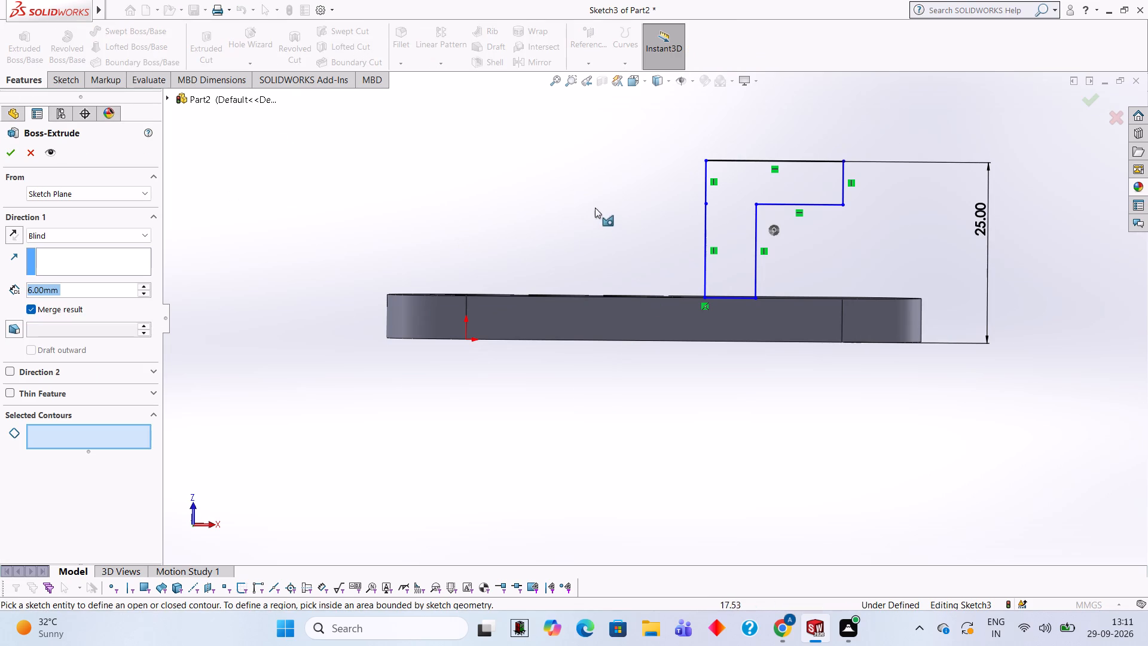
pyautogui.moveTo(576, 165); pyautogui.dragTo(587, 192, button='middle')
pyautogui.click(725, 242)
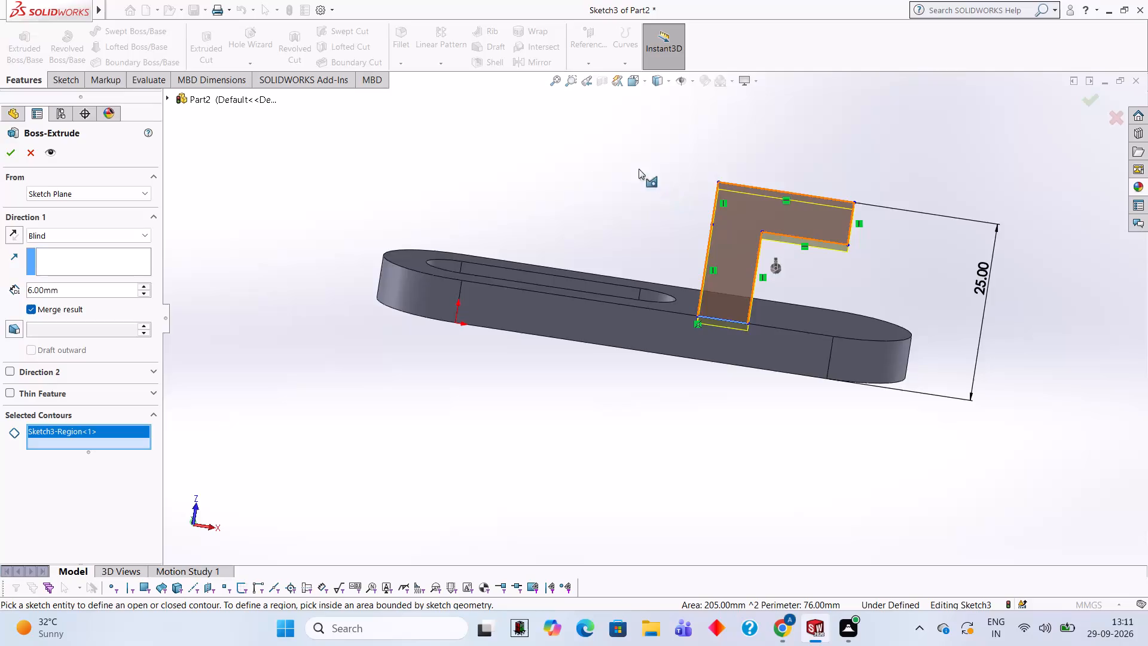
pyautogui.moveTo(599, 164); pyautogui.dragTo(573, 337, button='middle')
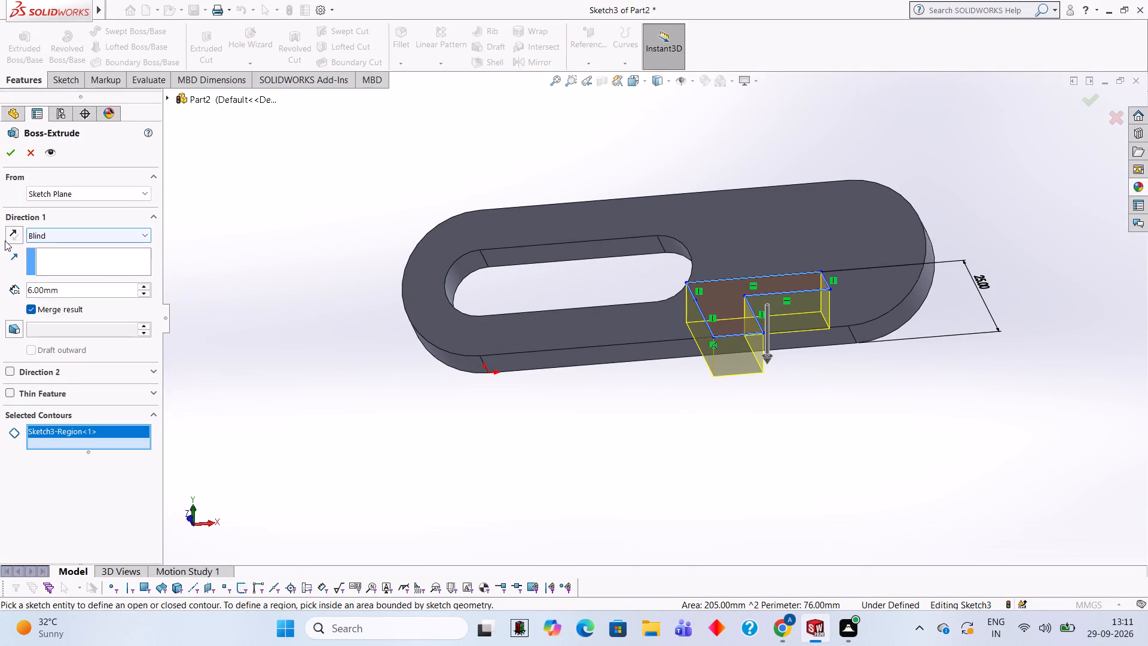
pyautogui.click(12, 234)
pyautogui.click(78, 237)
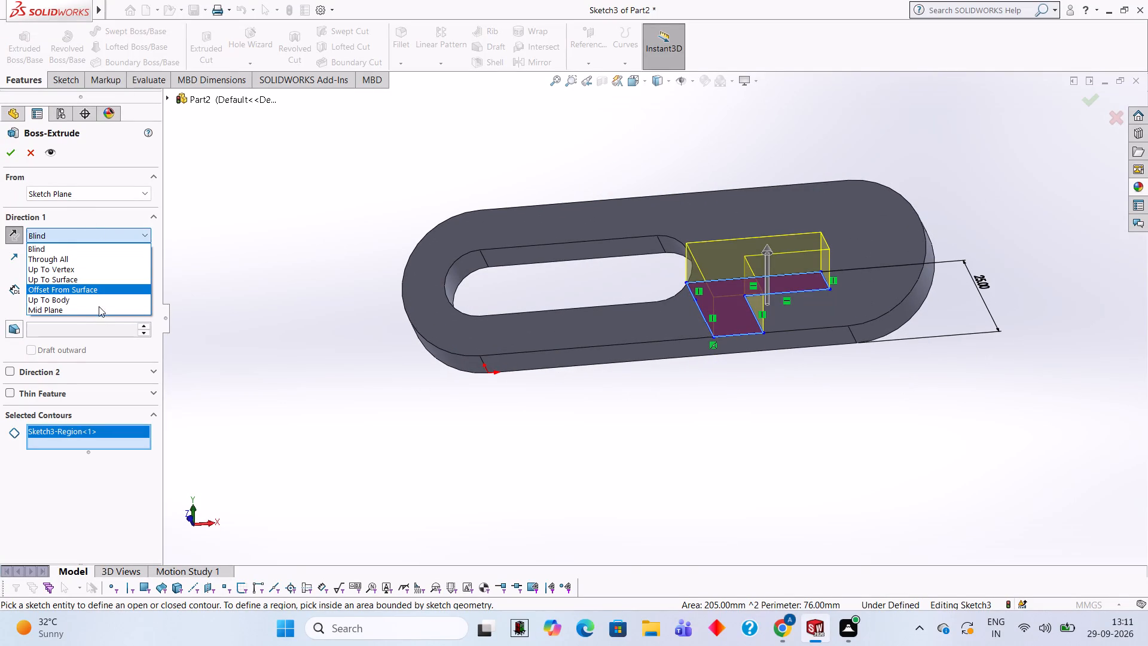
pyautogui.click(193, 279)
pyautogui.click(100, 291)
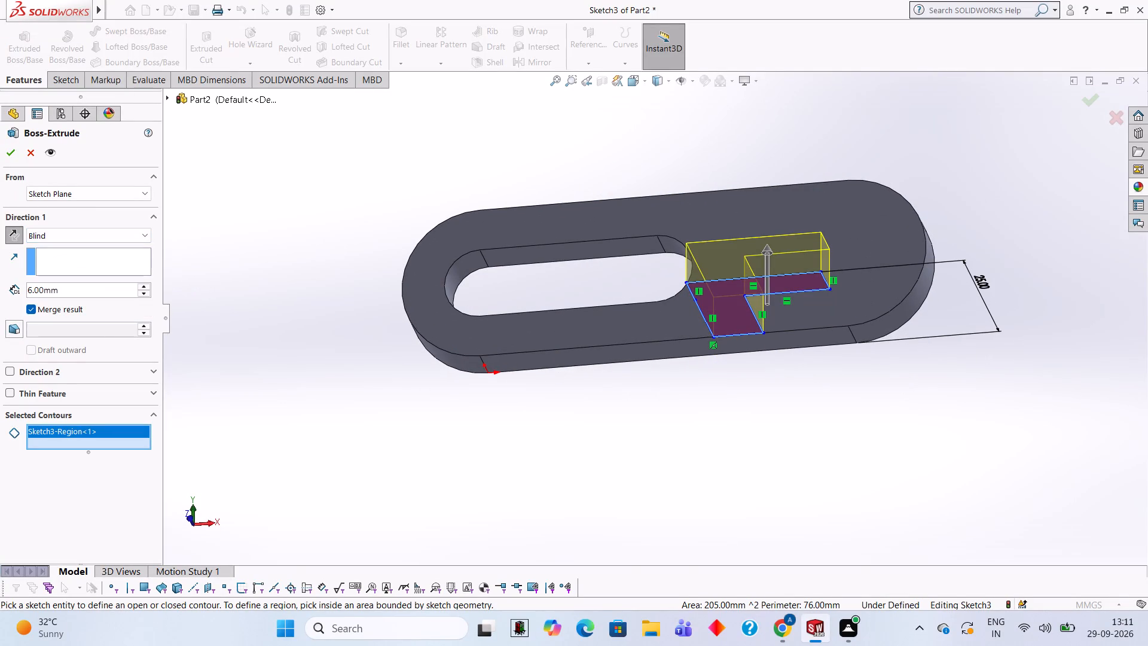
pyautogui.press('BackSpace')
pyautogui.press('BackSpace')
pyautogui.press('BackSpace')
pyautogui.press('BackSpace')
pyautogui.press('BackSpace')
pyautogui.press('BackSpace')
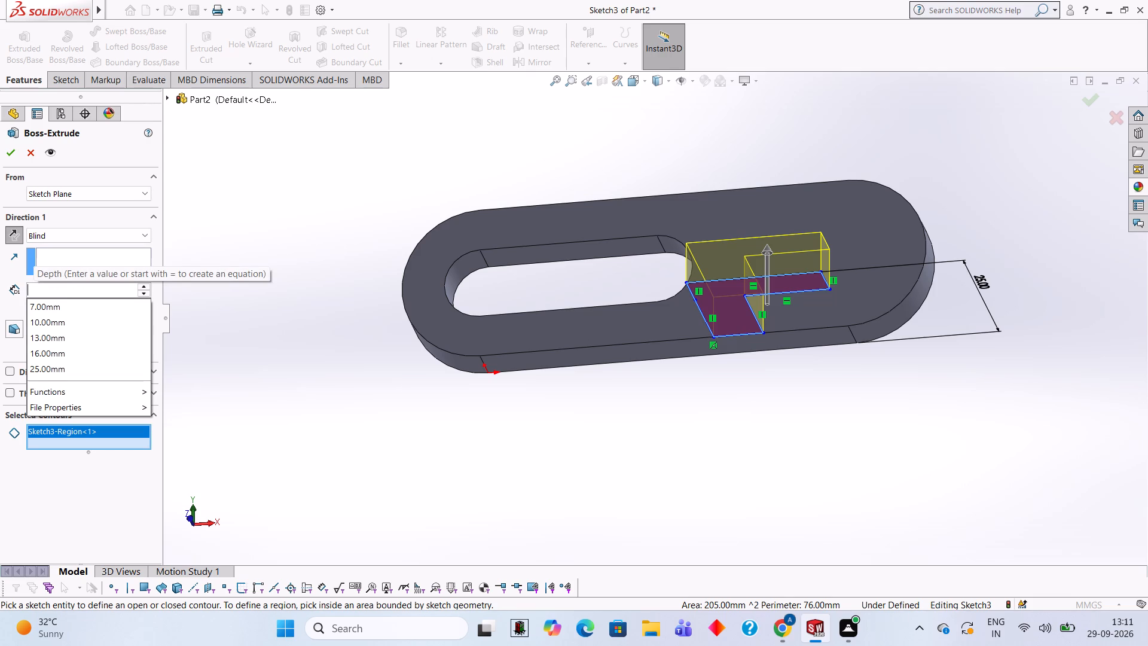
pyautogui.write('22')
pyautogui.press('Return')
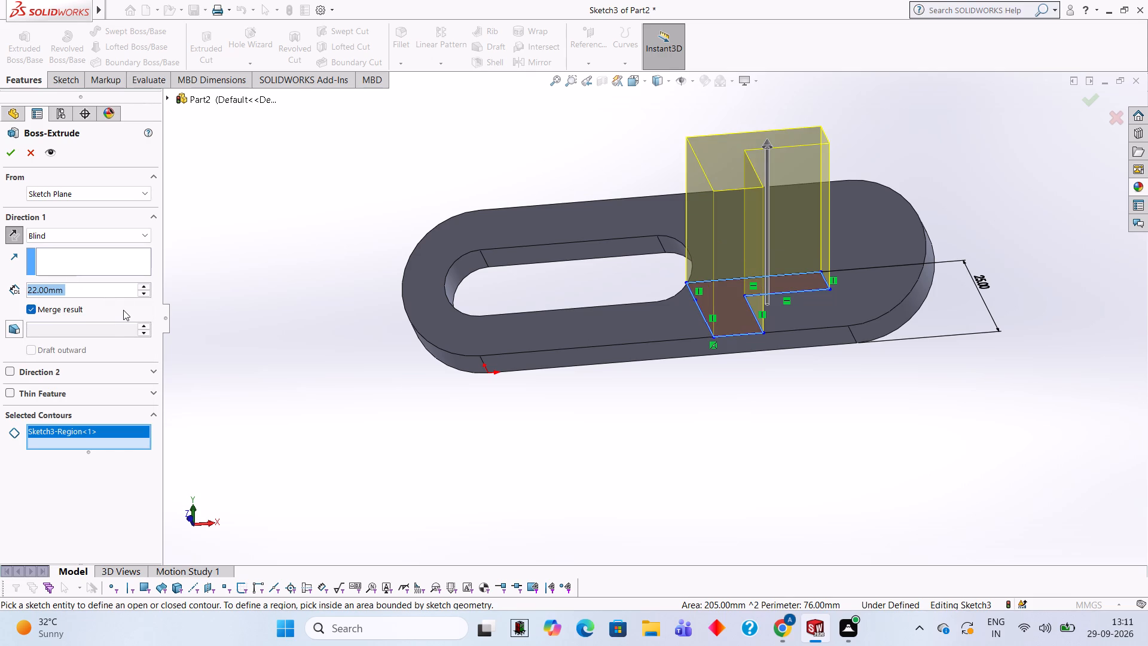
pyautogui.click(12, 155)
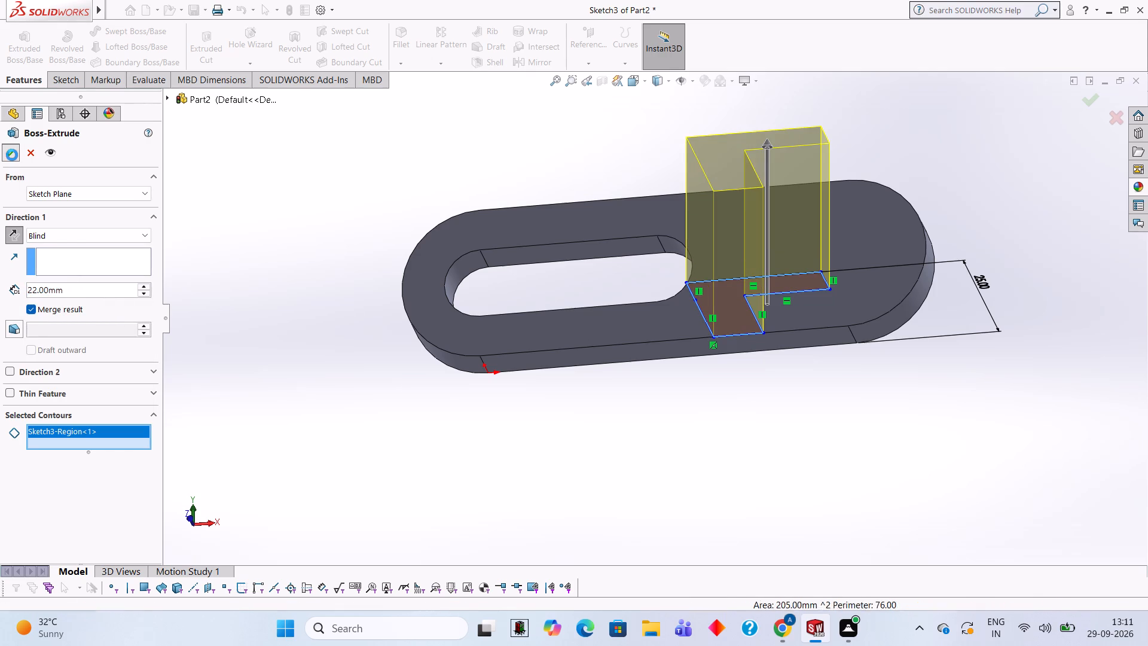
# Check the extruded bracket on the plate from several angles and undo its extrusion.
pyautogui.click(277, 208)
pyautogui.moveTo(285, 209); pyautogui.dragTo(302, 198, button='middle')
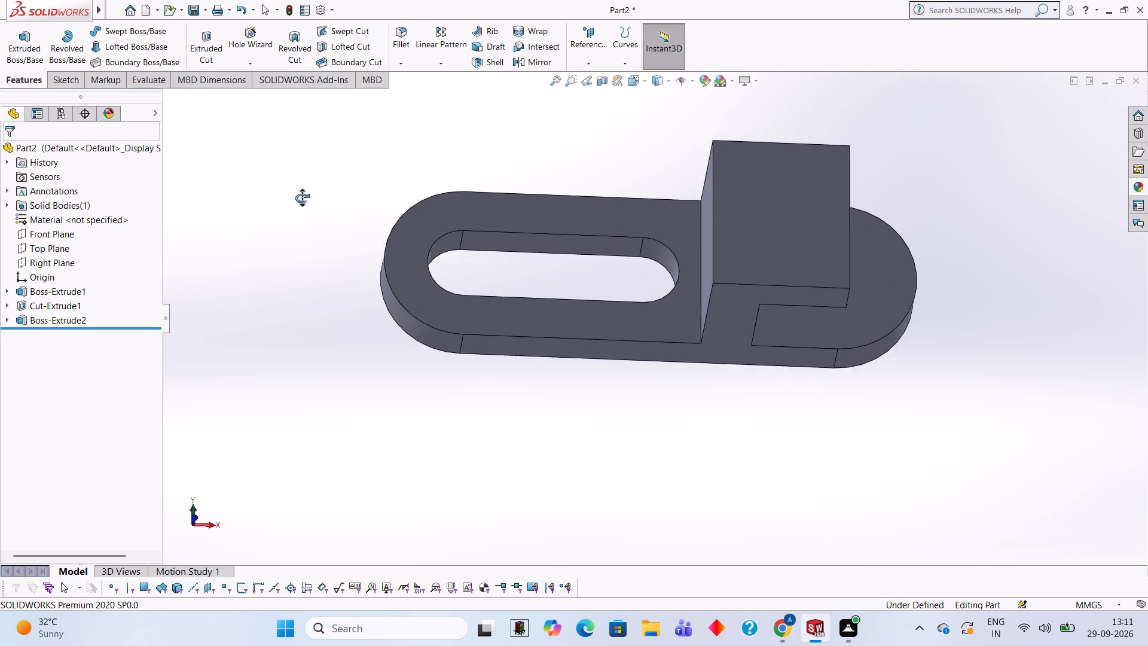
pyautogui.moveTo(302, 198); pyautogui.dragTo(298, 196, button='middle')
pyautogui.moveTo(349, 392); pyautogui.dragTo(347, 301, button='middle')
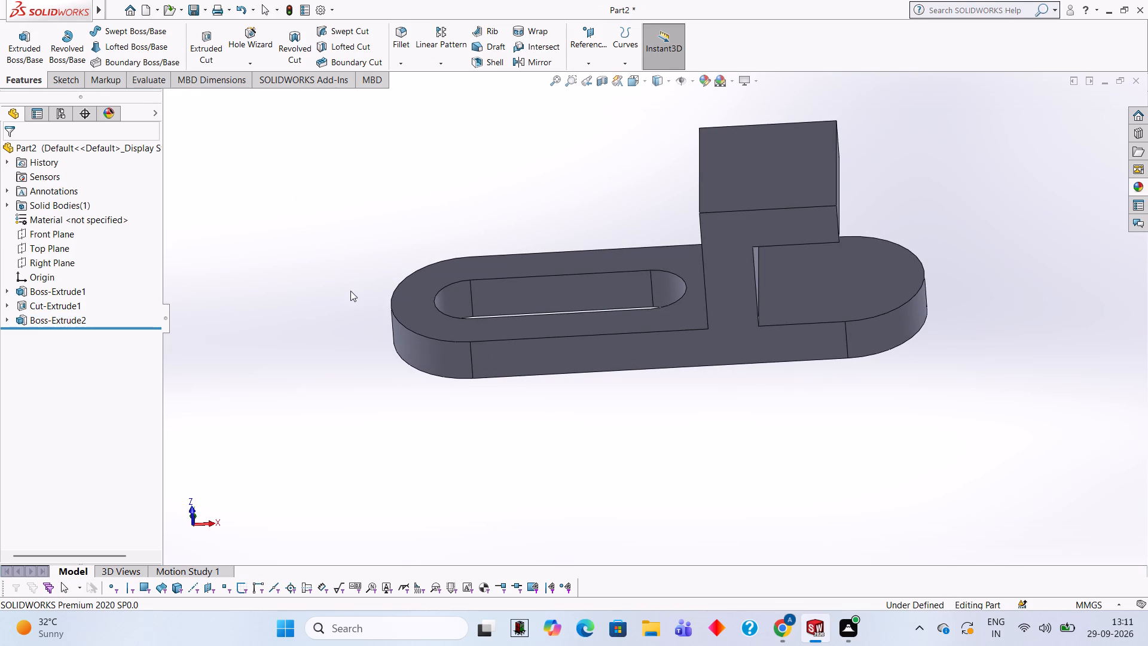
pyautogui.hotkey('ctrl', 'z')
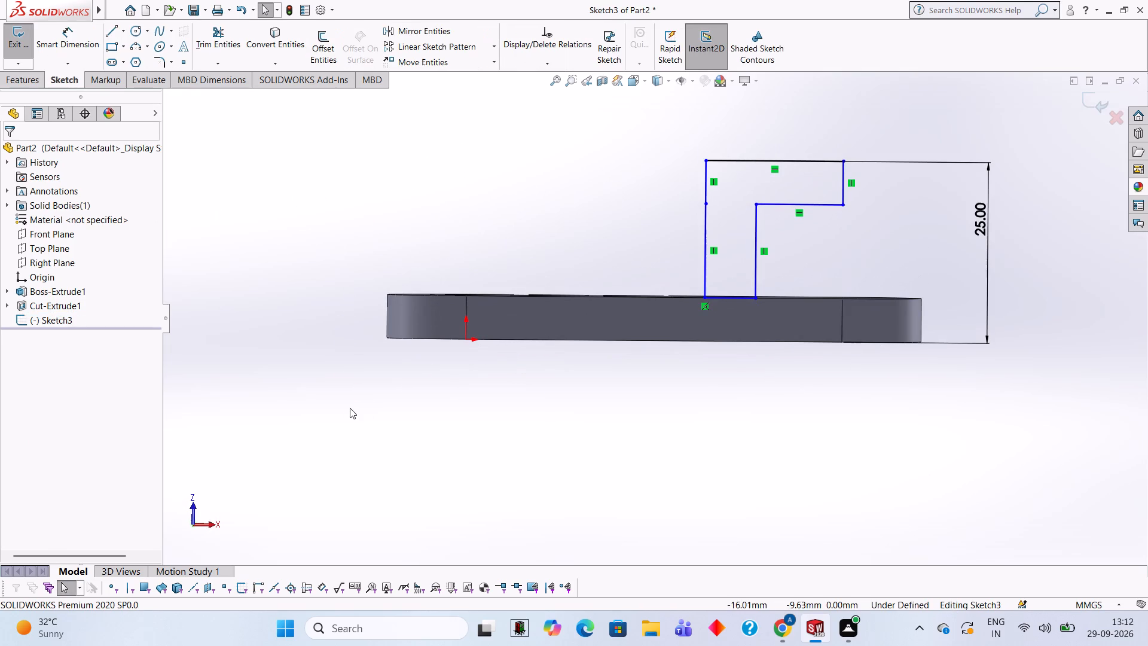
# Draw a 12 mm vertical line up from the profile's outer base corner, along the outer vertical.
pyautogui.click(106, 33)
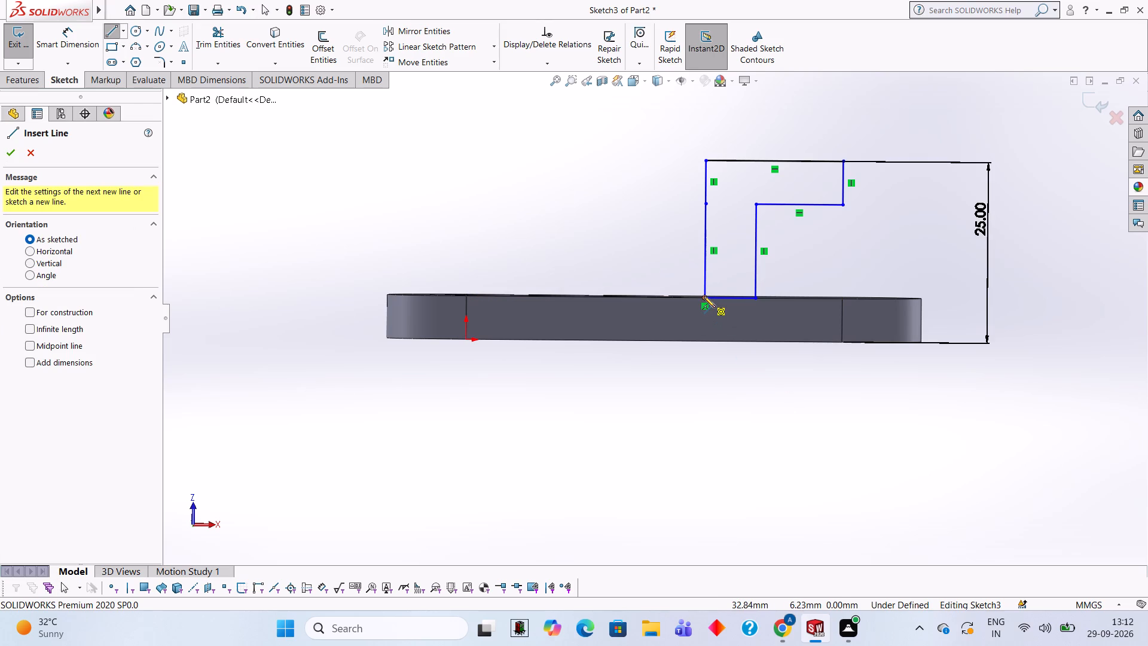
pyautogui.click(704, 297)
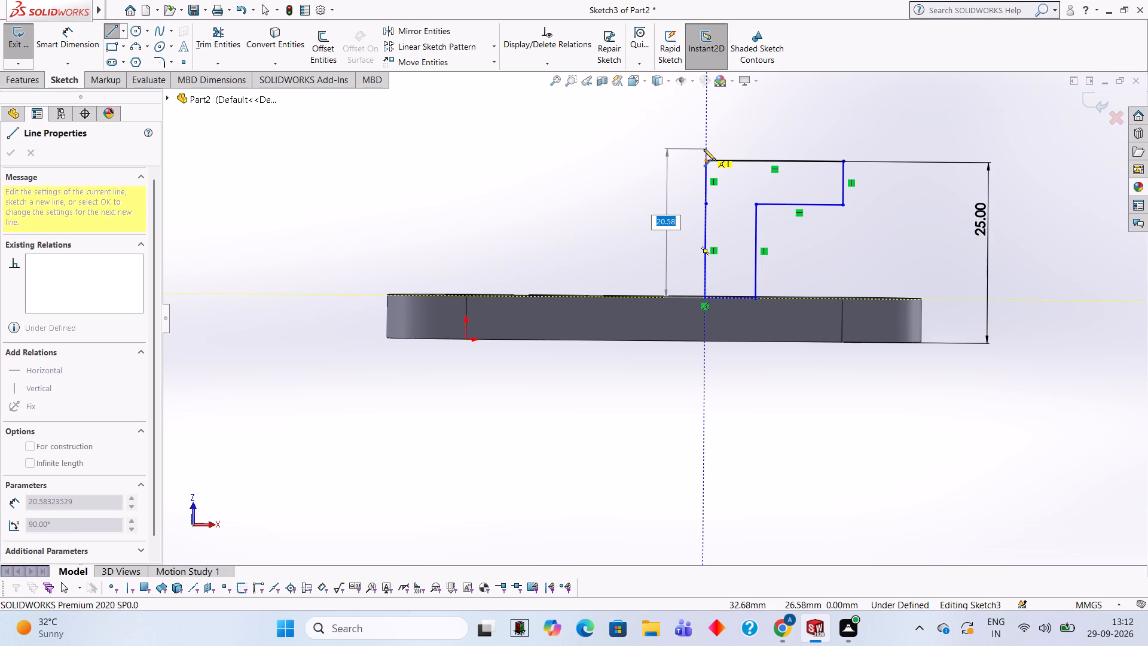
pyautogui.write('12')
pyautogui.press('Return')
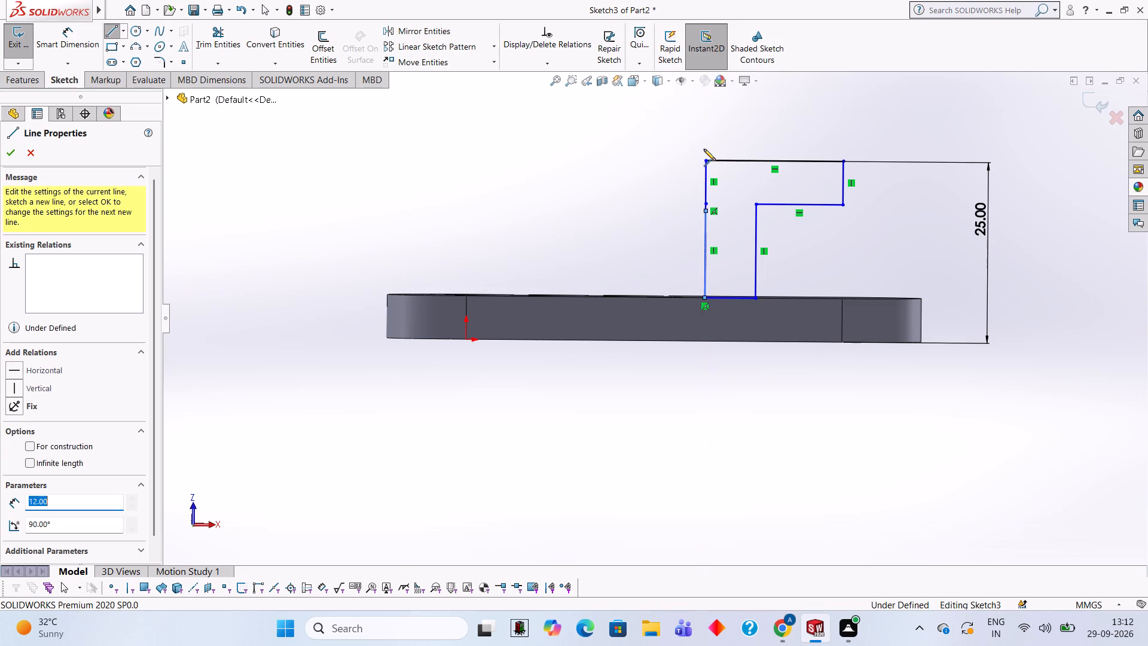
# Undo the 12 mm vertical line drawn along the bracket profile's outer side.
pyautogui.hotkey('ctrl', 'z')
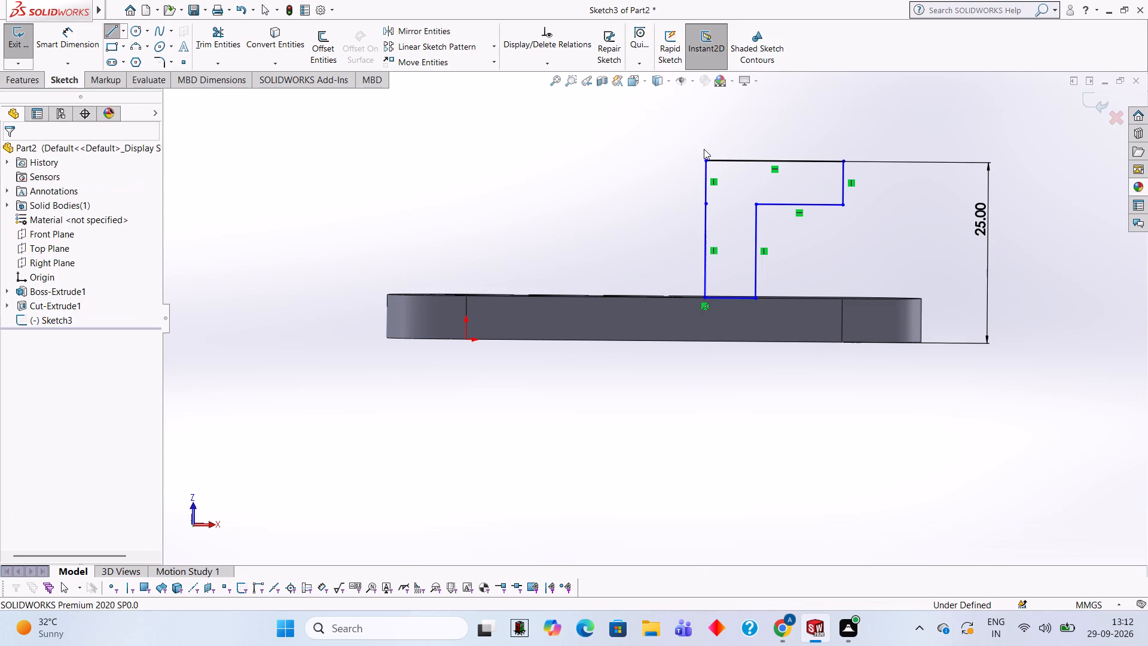
# From the profile's outer base corner, draw lines 6 mm up, 6 mm outward over the slot side, and down to the plate's top edge.
pyautogui.click(117, 25)
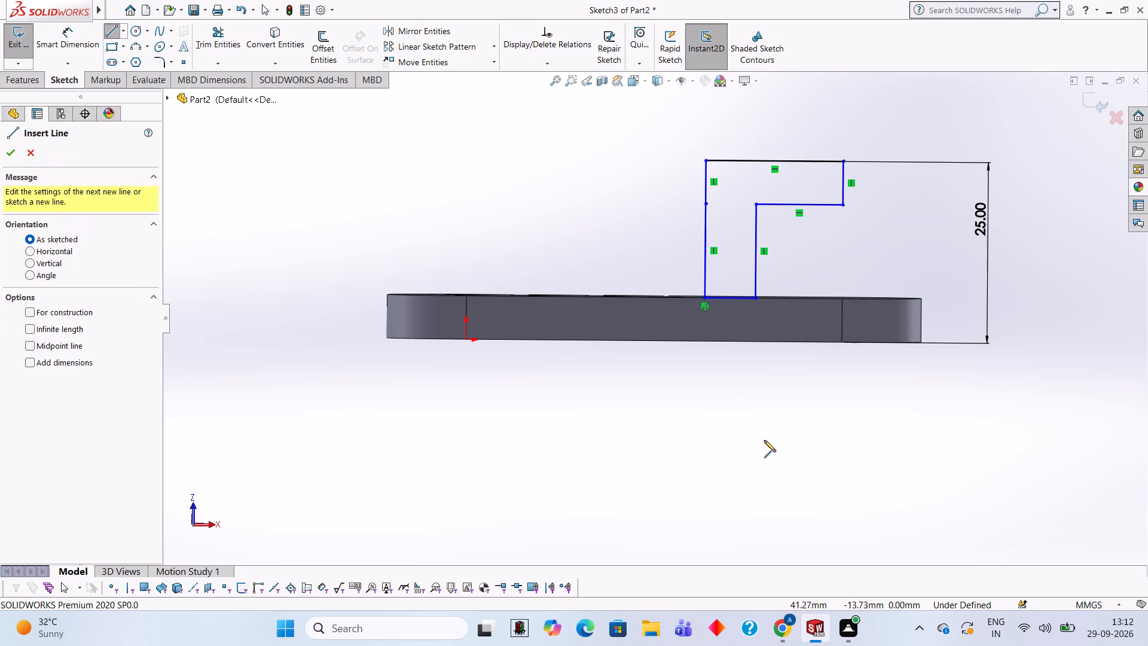
pyautogui.click(704, 297)
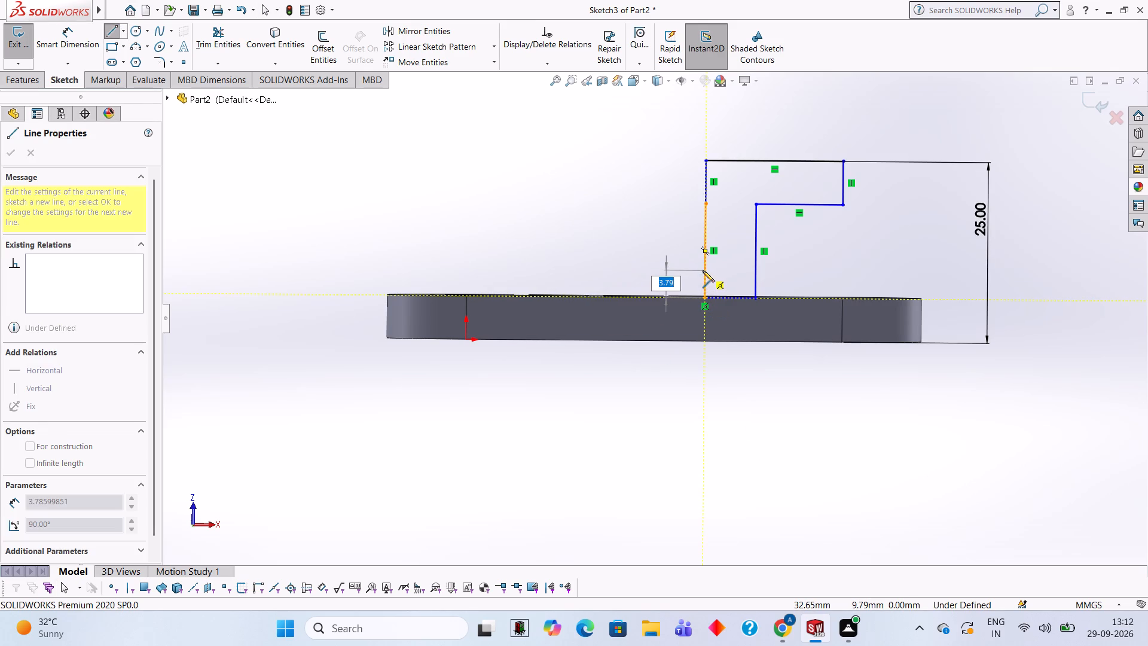
pyautogui.press('6')
pyautogui.press('Return')
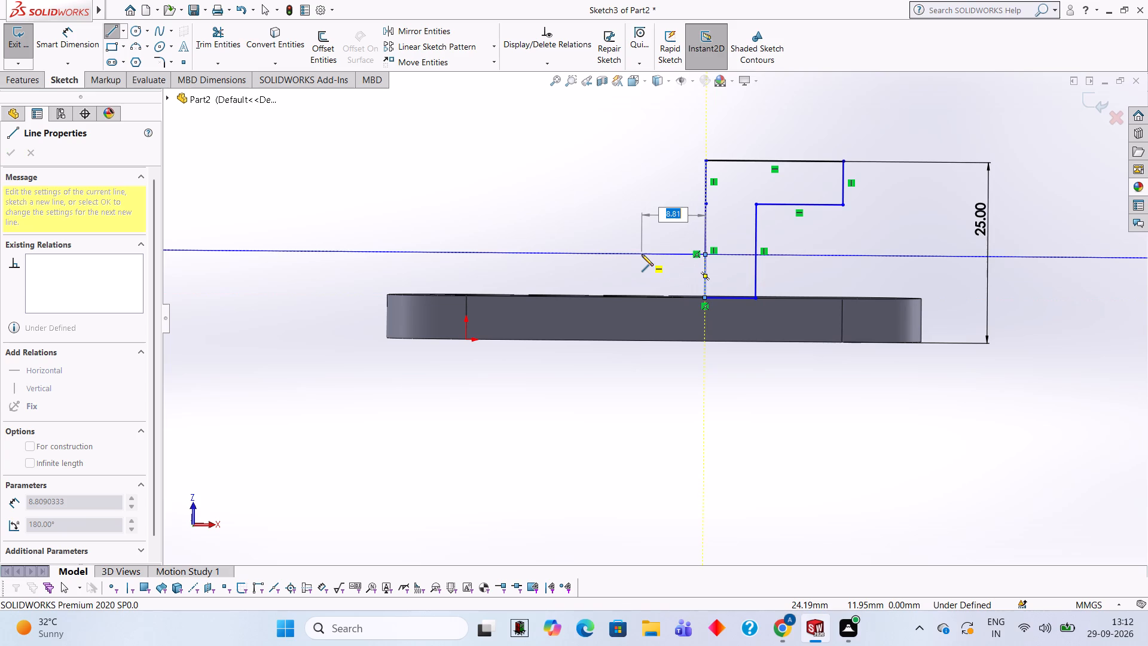
pyautogui.press('6')
pyautogui.press('Return')
pyautogui.click(660, 298)
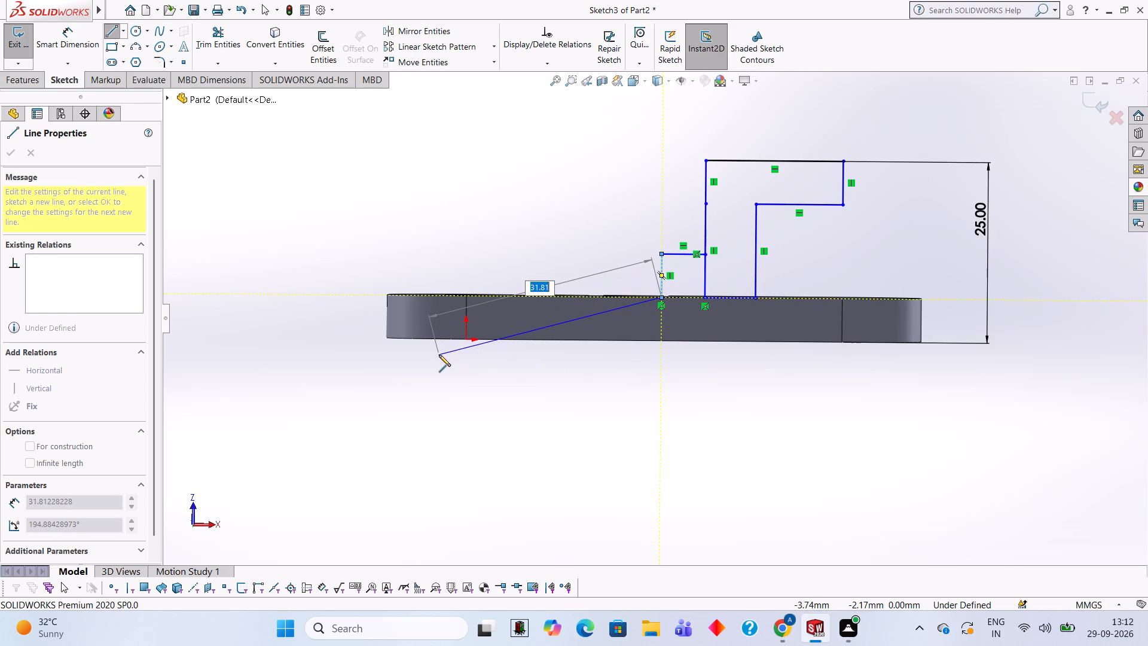
pyautogui.press('Escape')
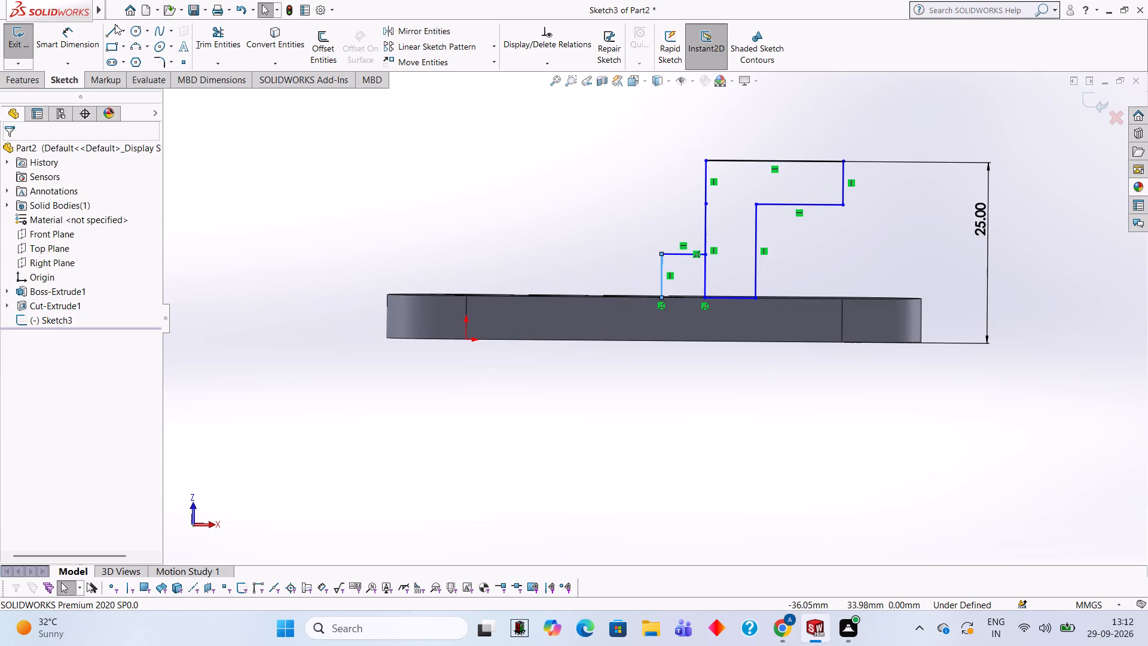
# Draw a 12 mm diameter circle centred on the free upper corner of the 6 mm square.
pyautogui.click(140, 32)
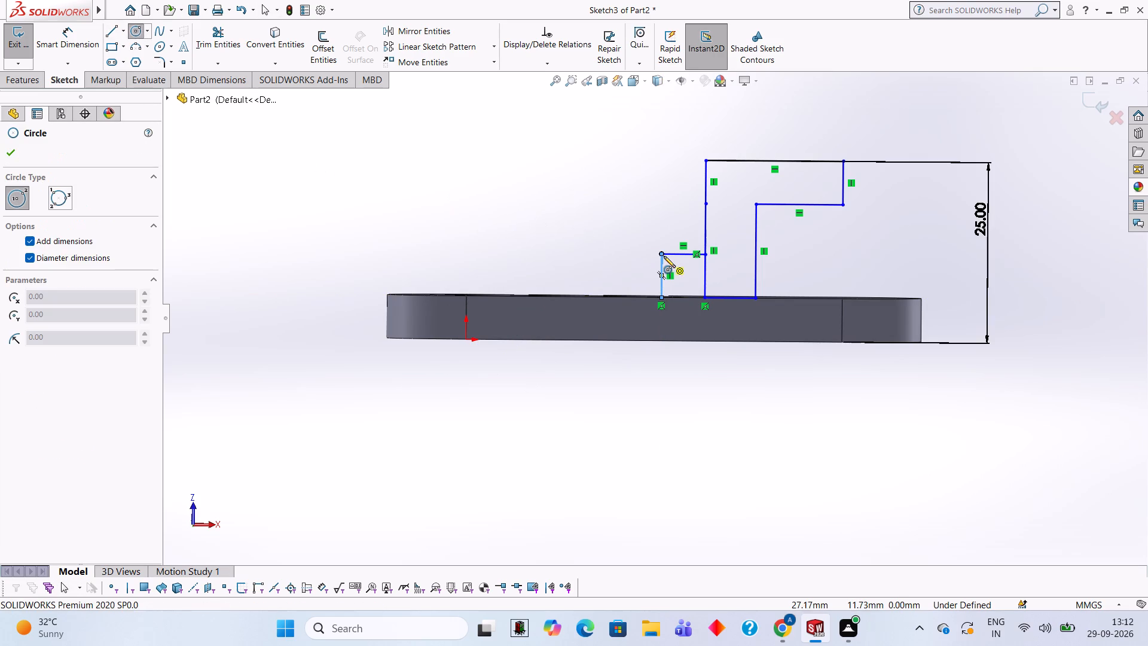
pyautogui.click(660, 252)
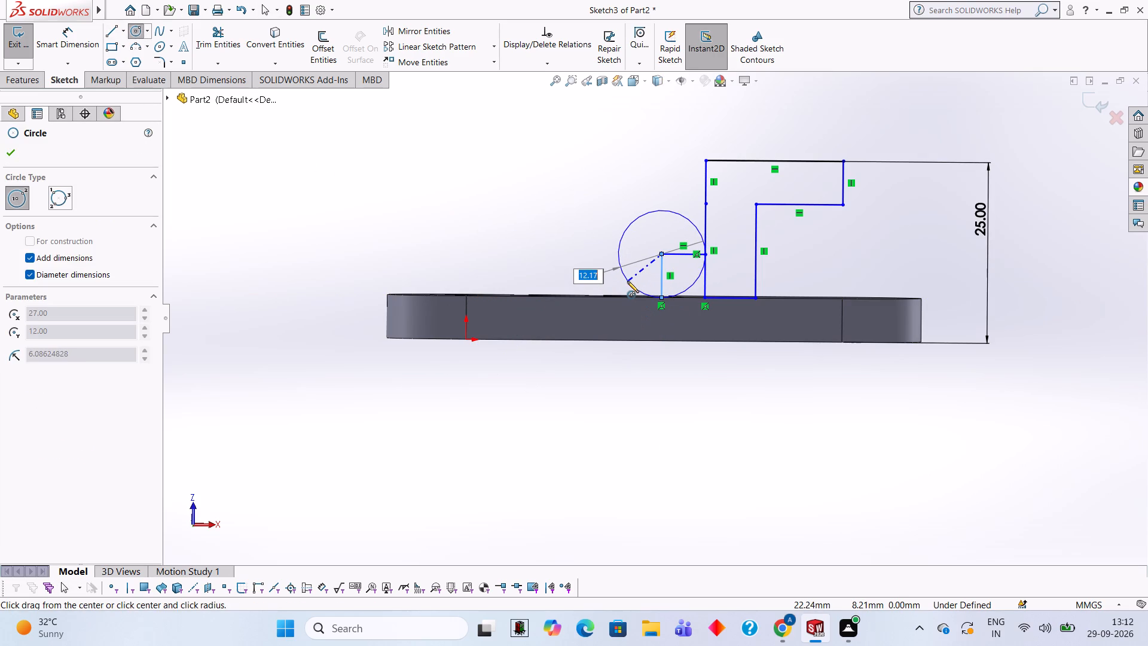
pyautogui.write('12')
pyautogui.press('Return')
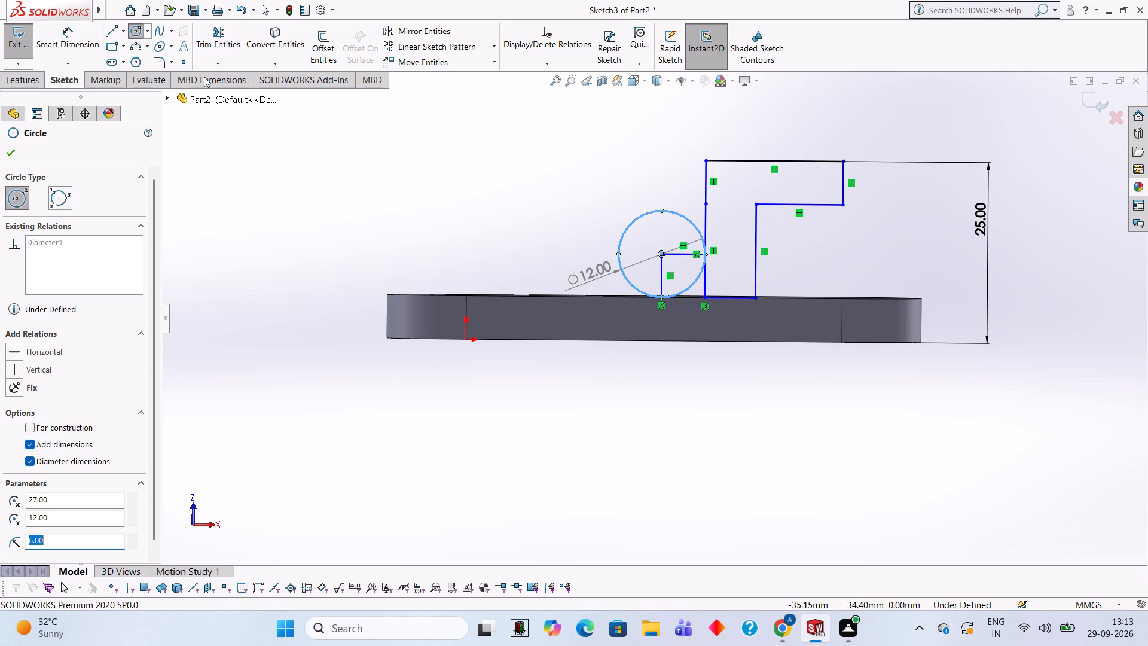
# Trim the circle to the quarter arc joining bracket and plate, removing the 6 mm helper lines and the outer vertical below the arc.
pyautogui.click(230, 48)
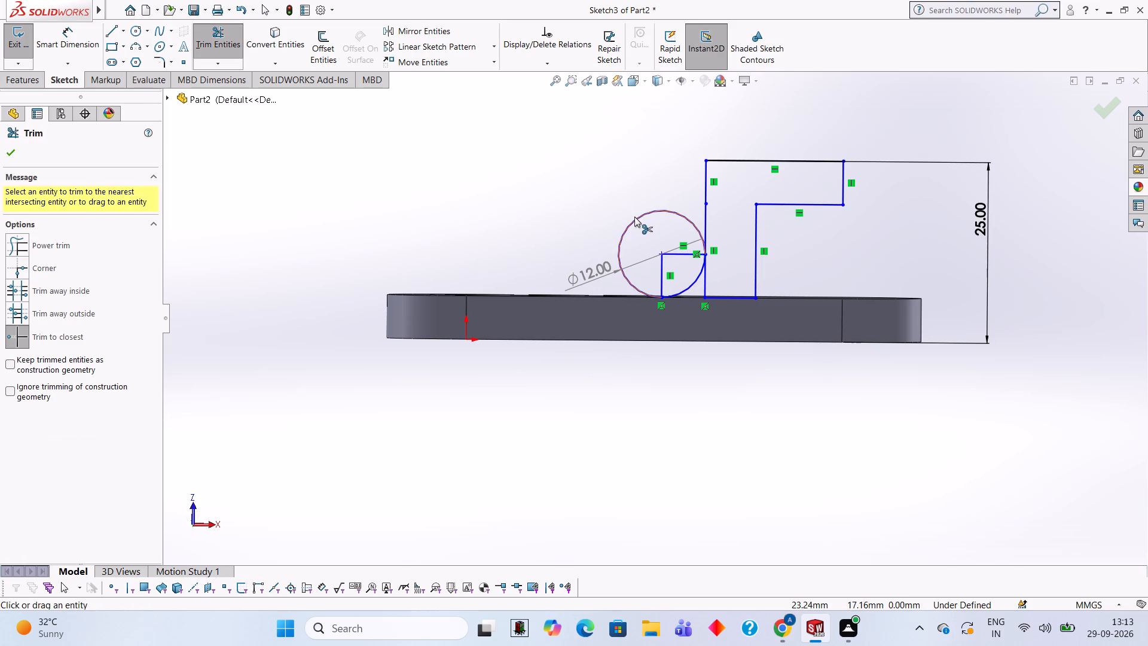
pyautogui.click(634, 217)
pyautogui.click(682, 254)
pyautogui.click(662, 261)
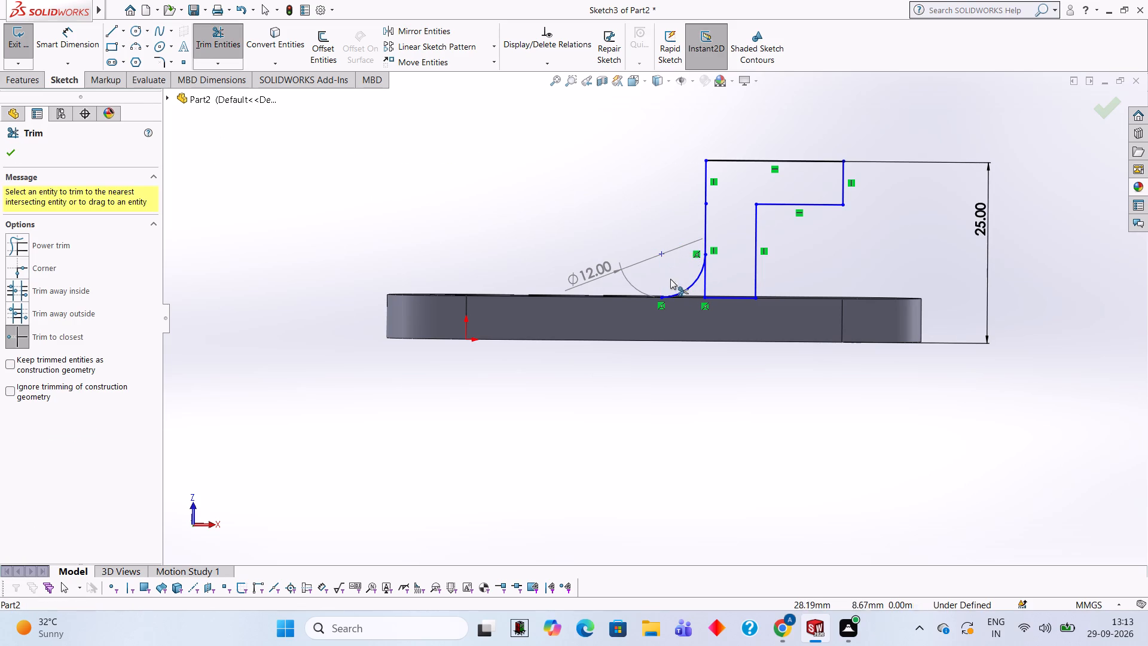
pyautogui.click(704, 293)
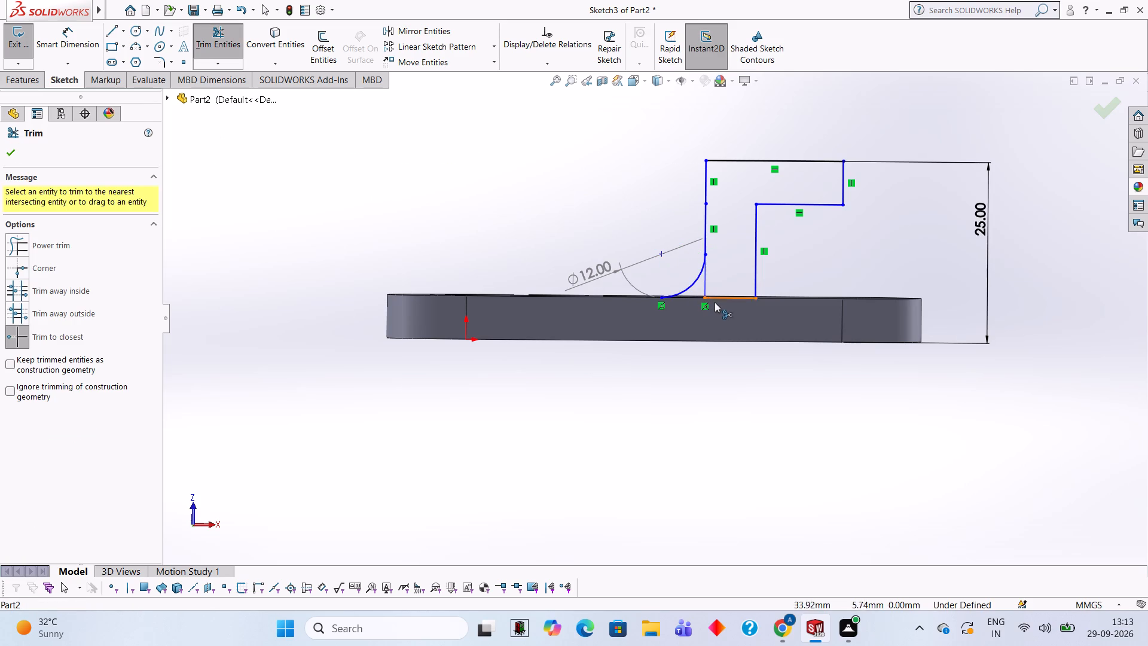
pyautogui.click(718, 300)
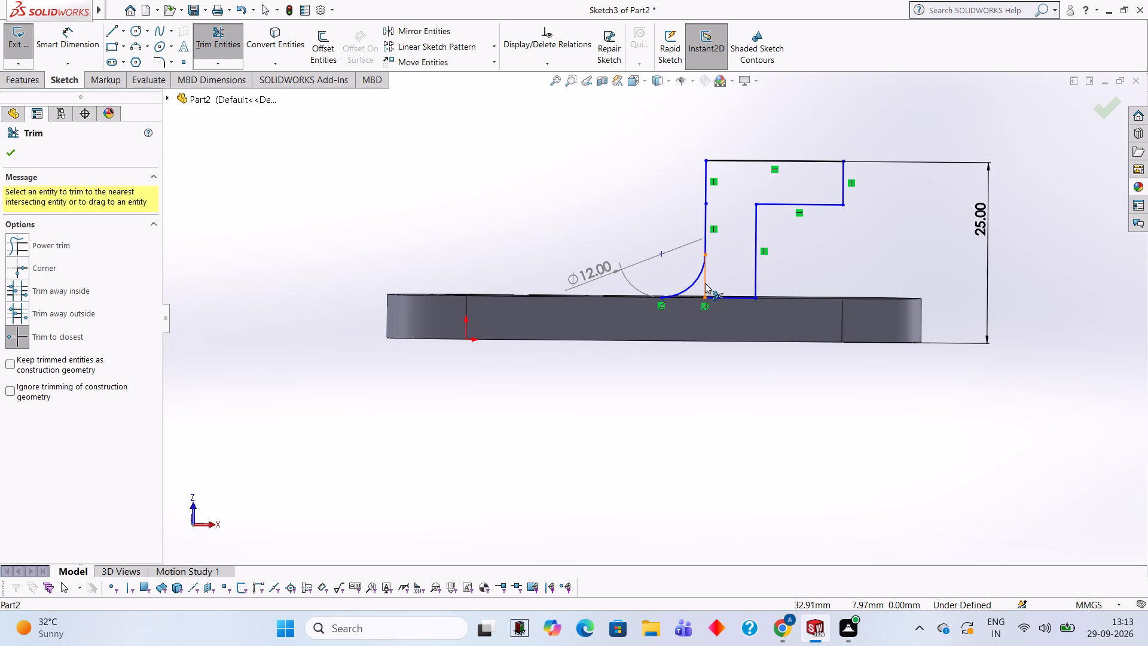
pyautogui.click(705, 283)
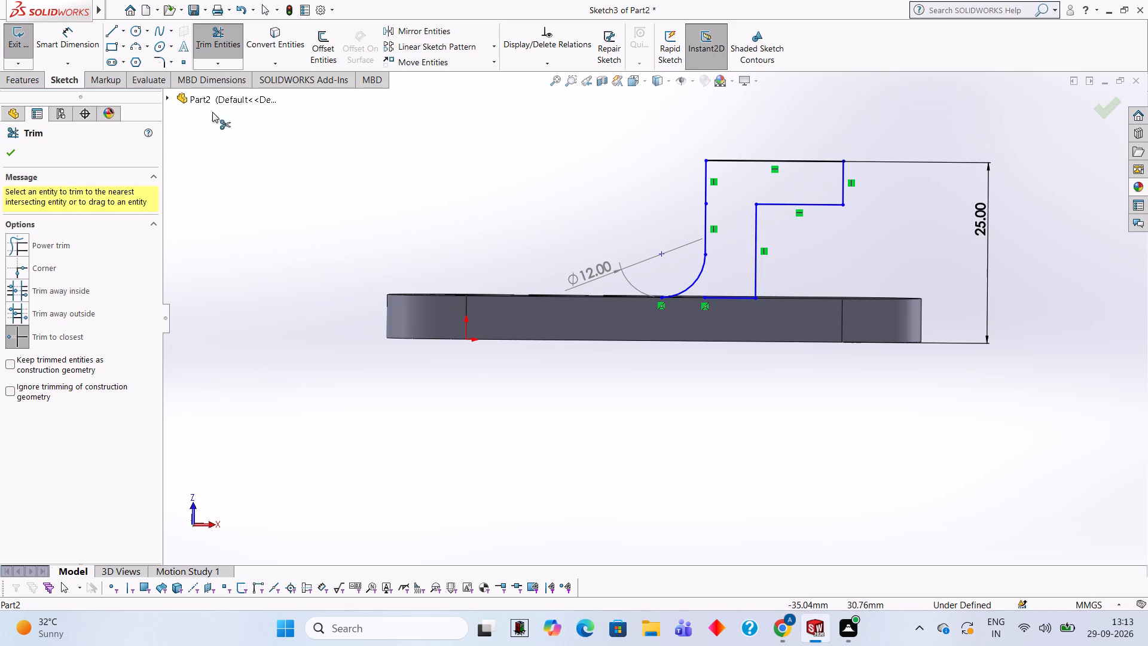
# Close the profile's base with a 6 mm horizontal line from the arc's lower end to the existing base line.
pyautogui.click(118, 31)
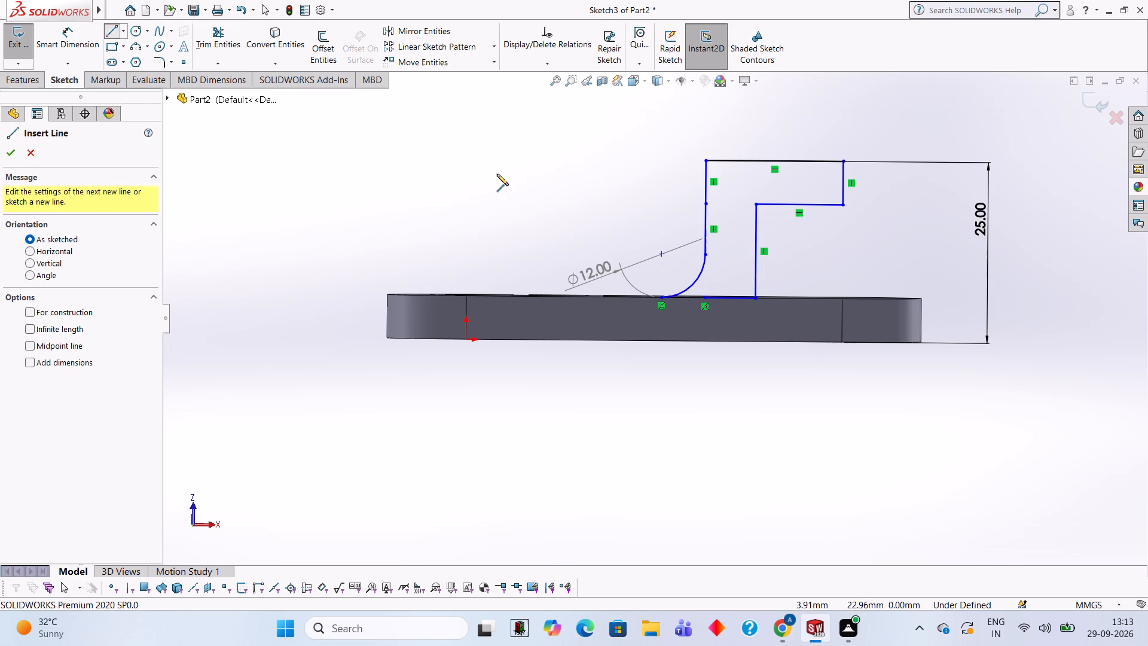
pyautogui.click(661, 296)
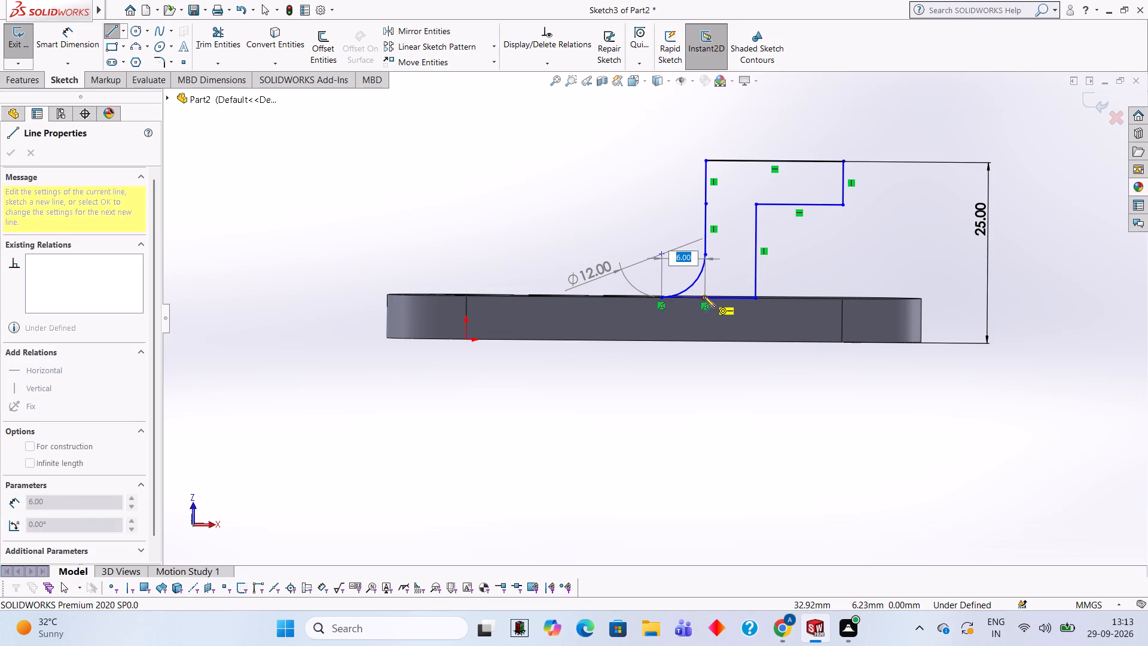
pyautogui.click(704, 296)
# Extrude the filleted bracket profile as a blind boss 22 mm deep in the reversed direction, merged with the plate.
pyautogui.moveTo(549, 196); pyautogui.dragTo(546, 240, button='middle')
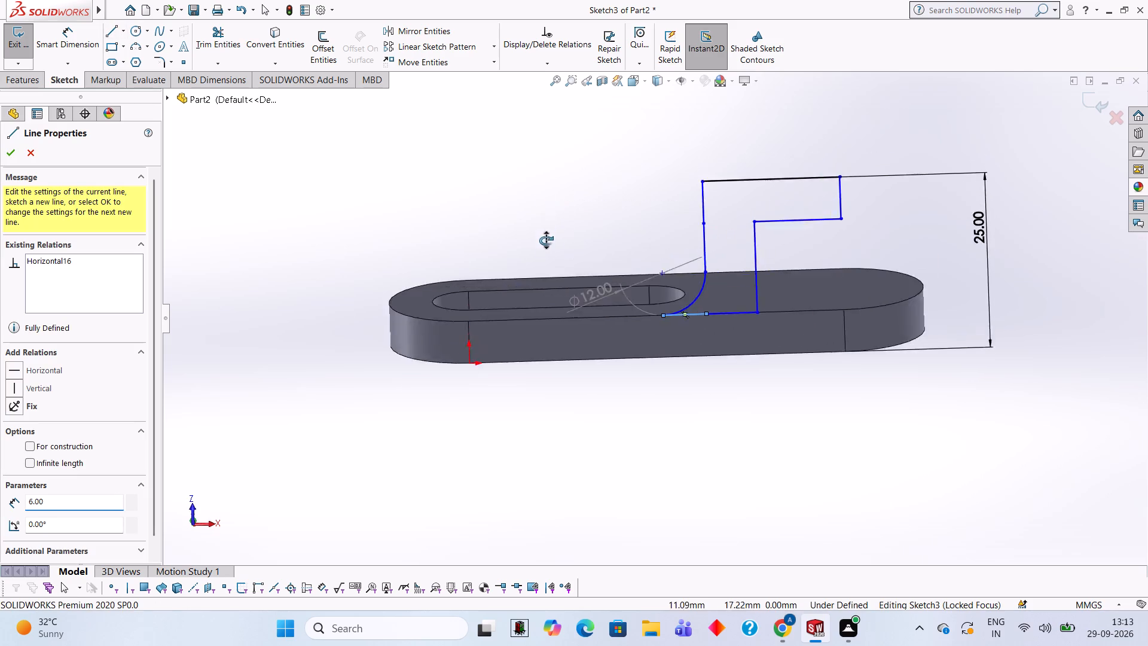
pyautogui.moveTo(546, 240); pyautogui.dragTo(556, 263, button='middle')
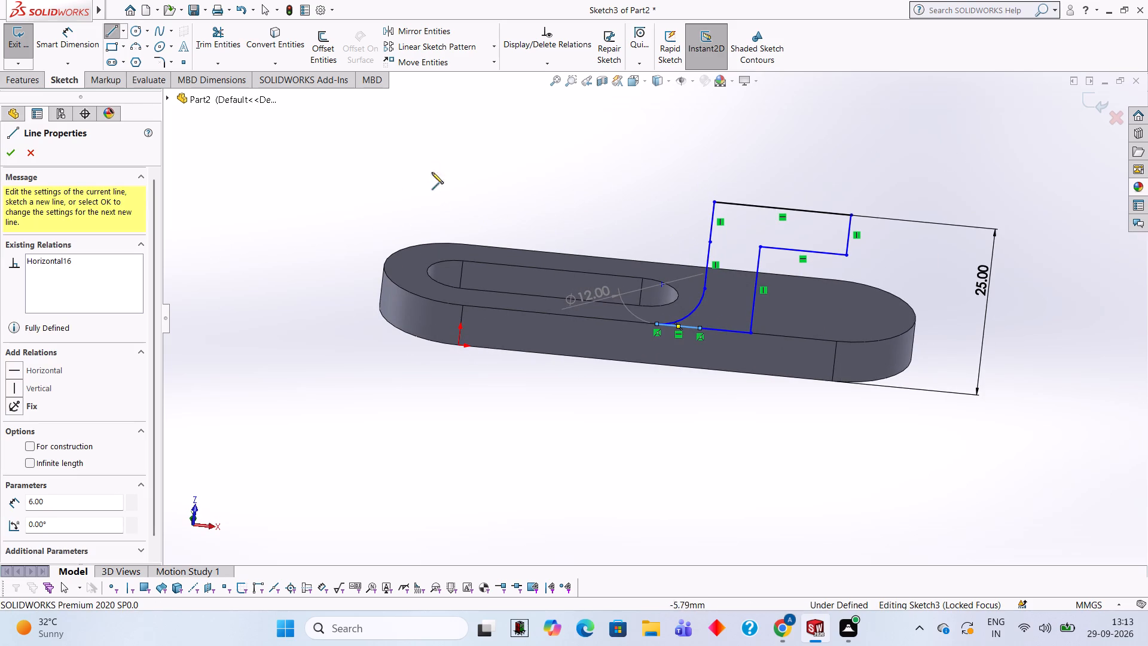
pyautogui.click(22, 81)
pyautogui.click(32, 48)
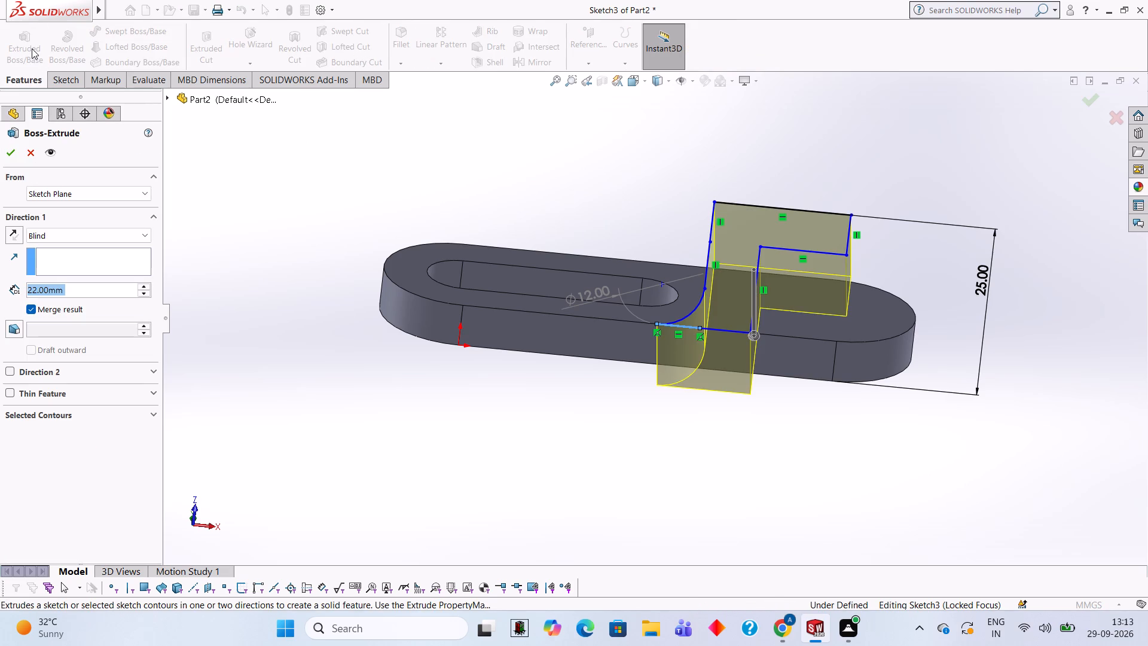
pyautogui.click(19, 230)
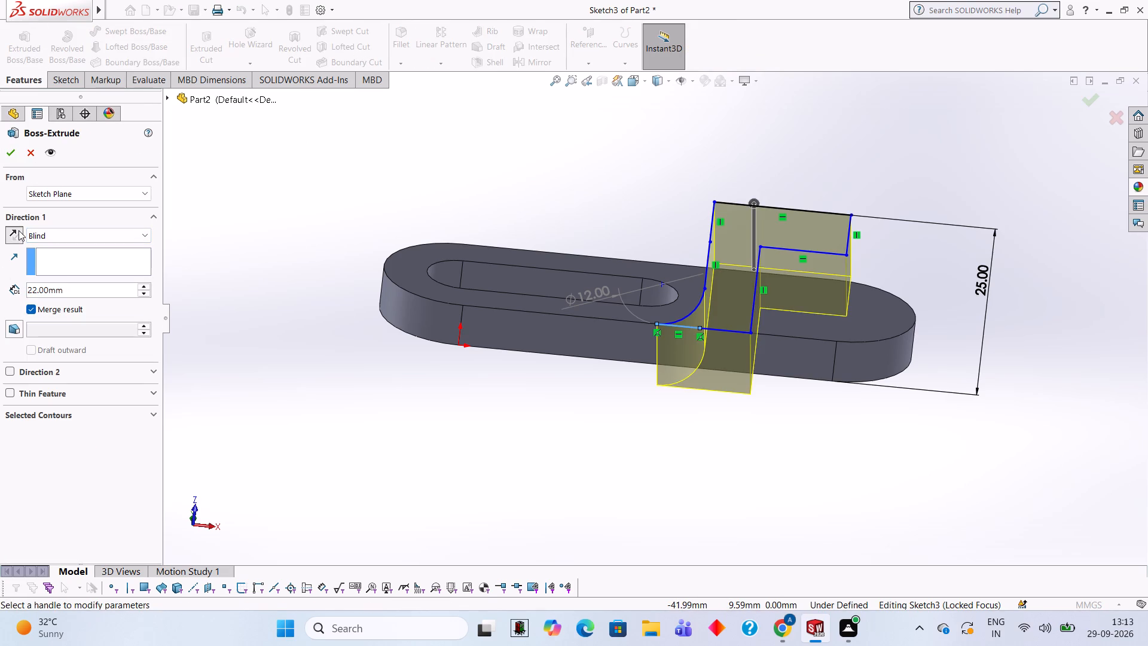
pyautogui.click(7, 158)
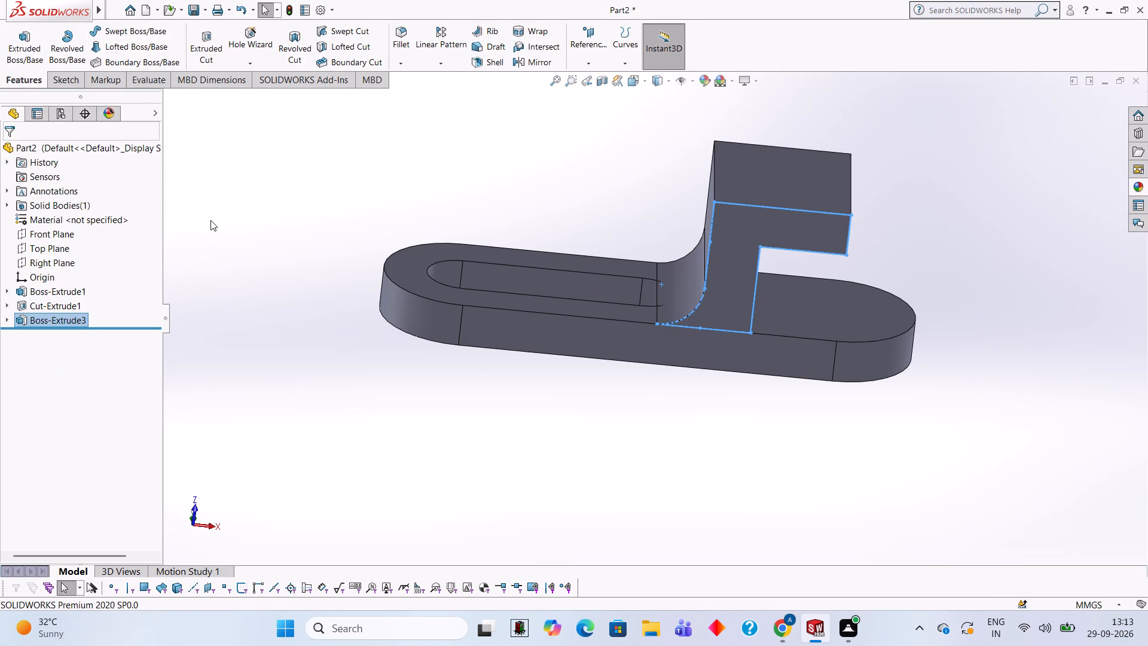
pyautogui.click(244, 205)
# Start a sketch on the bracket's underside face that covers the rounded end of the plate's slot, viewed normal to it.
pyautogui.moveTo(550, 407); pyautogui.dragTo(564, 402, button='middle')
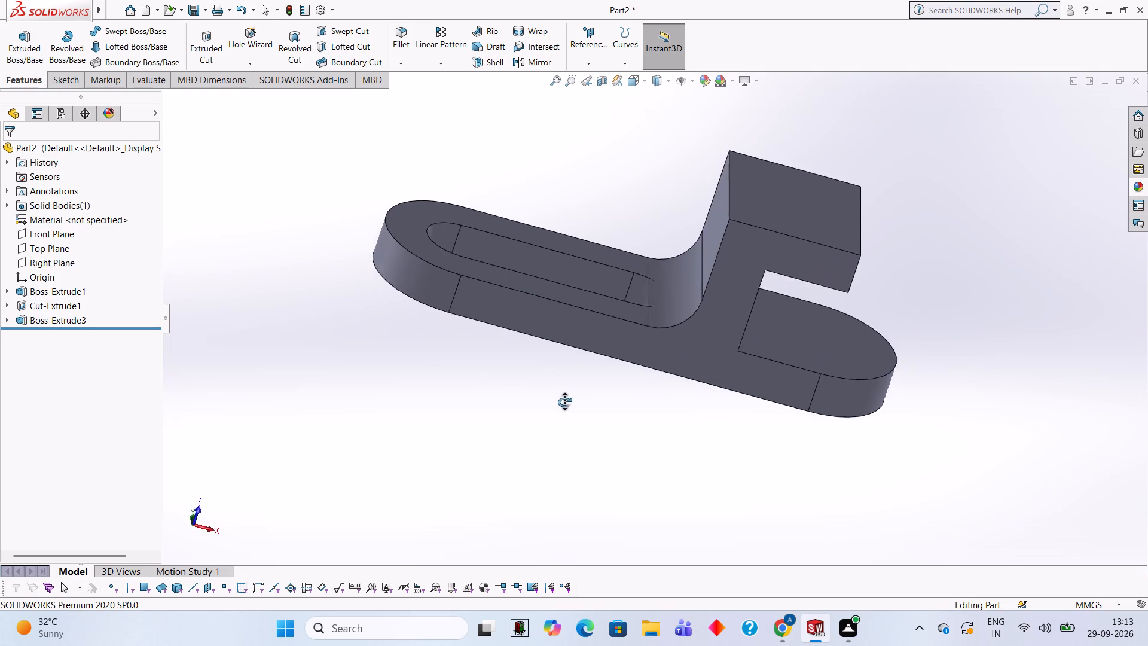
pyautogui.moveTo(564, 402); pyautogui.dragTo(553, 480, button='middle')
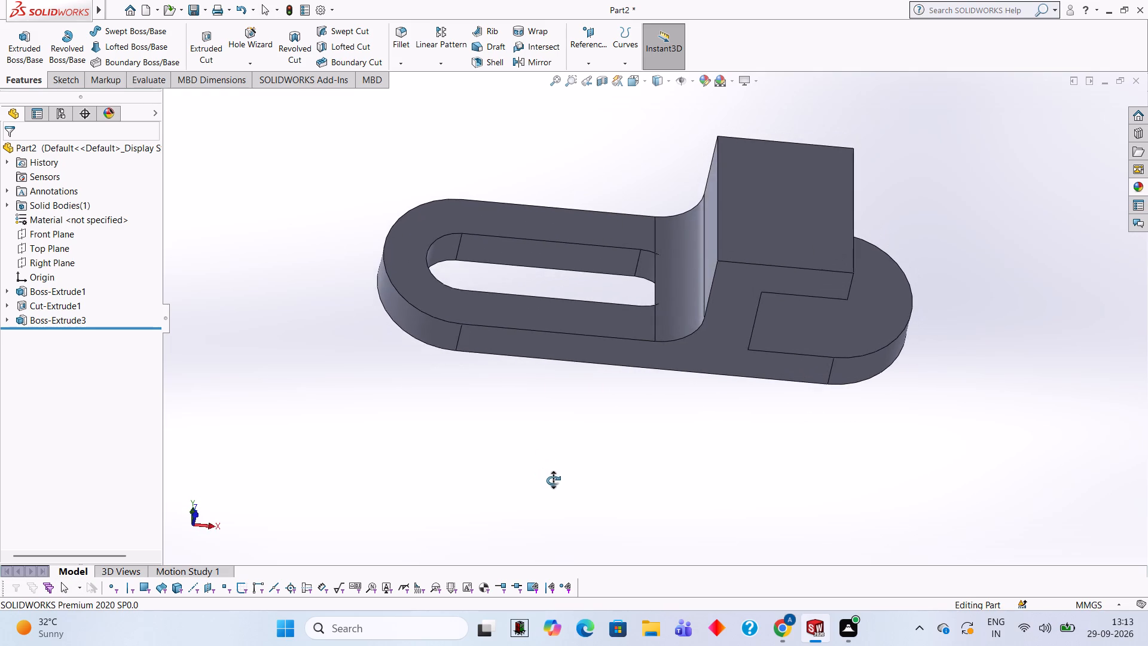
pyautogui.moveTo(553, 480); pyautogui.dragTo(758, 485, button='middle')
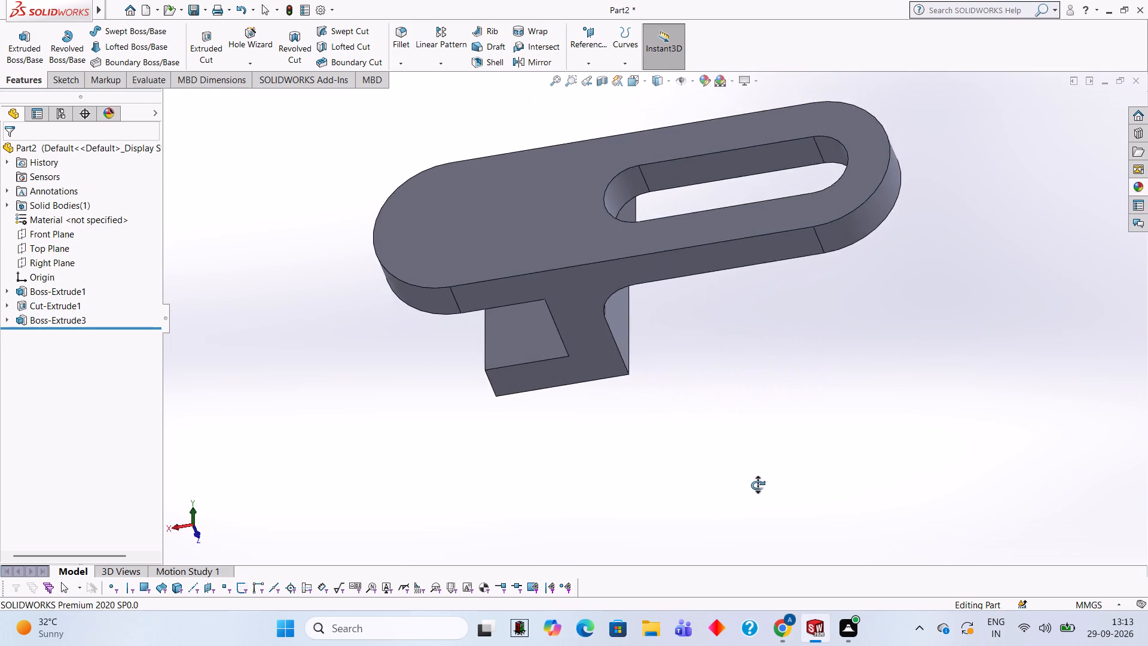
pyautogui.moveTo(758, 485); pyautogui.dragTo(753, 511, button='middle')
pyautogui.moveTo(744, 379); pyautogui.dragTo(764, 460, button='middle')
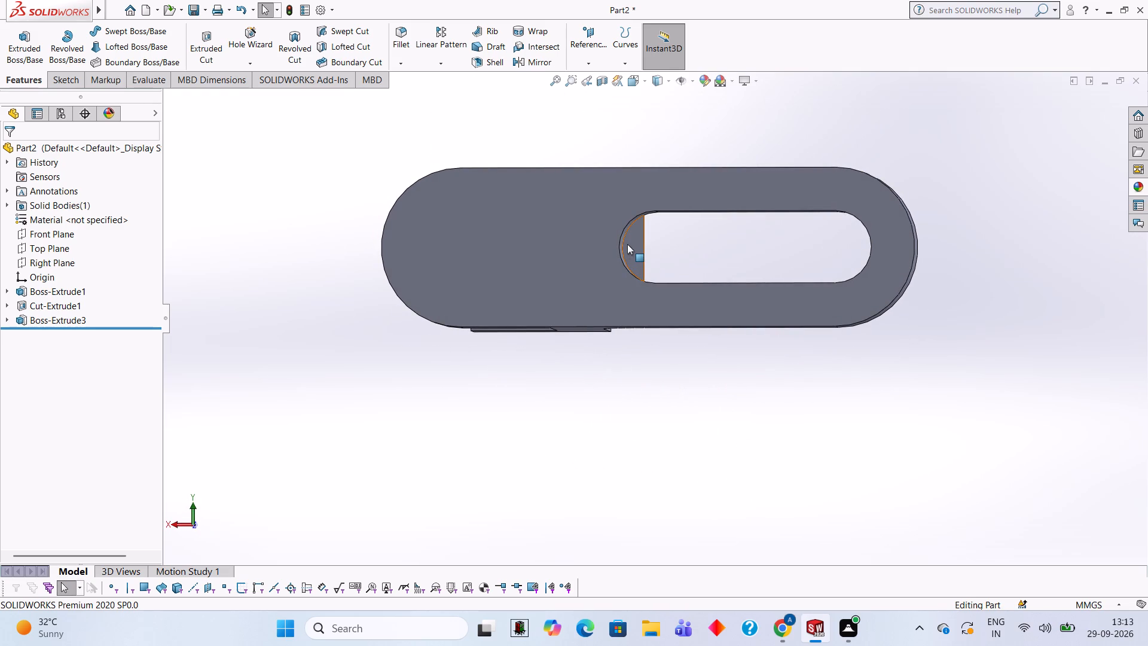
pyautogui.click(630, 244)
pyautogui.click(680, 211)
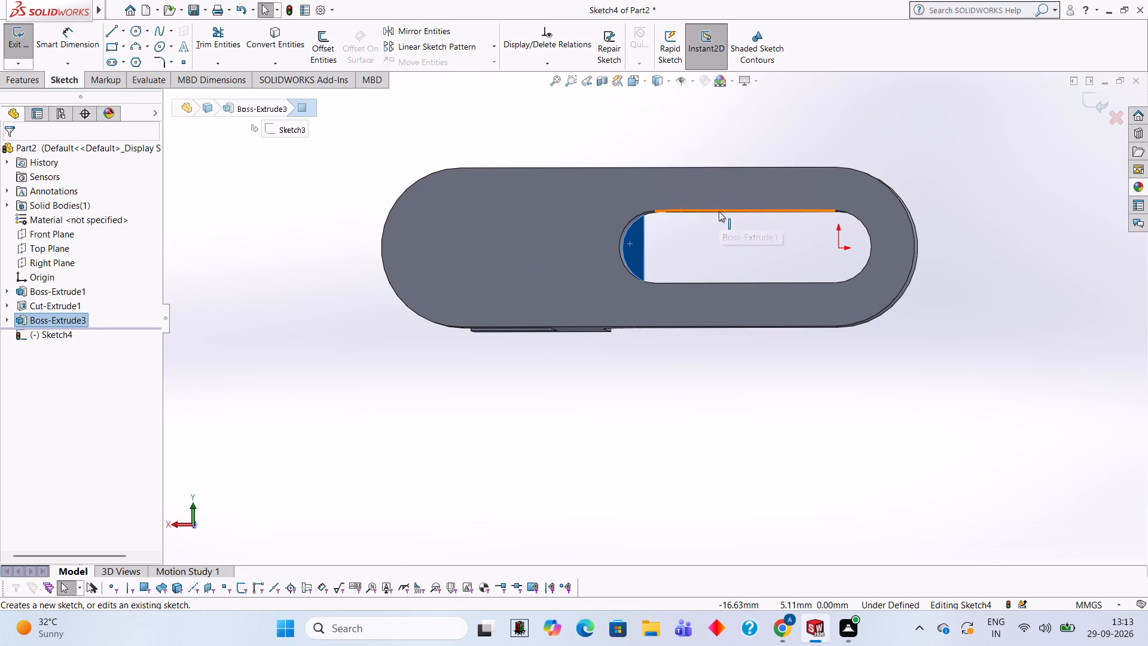
pyautogui.hotkey('ctrl', '8')
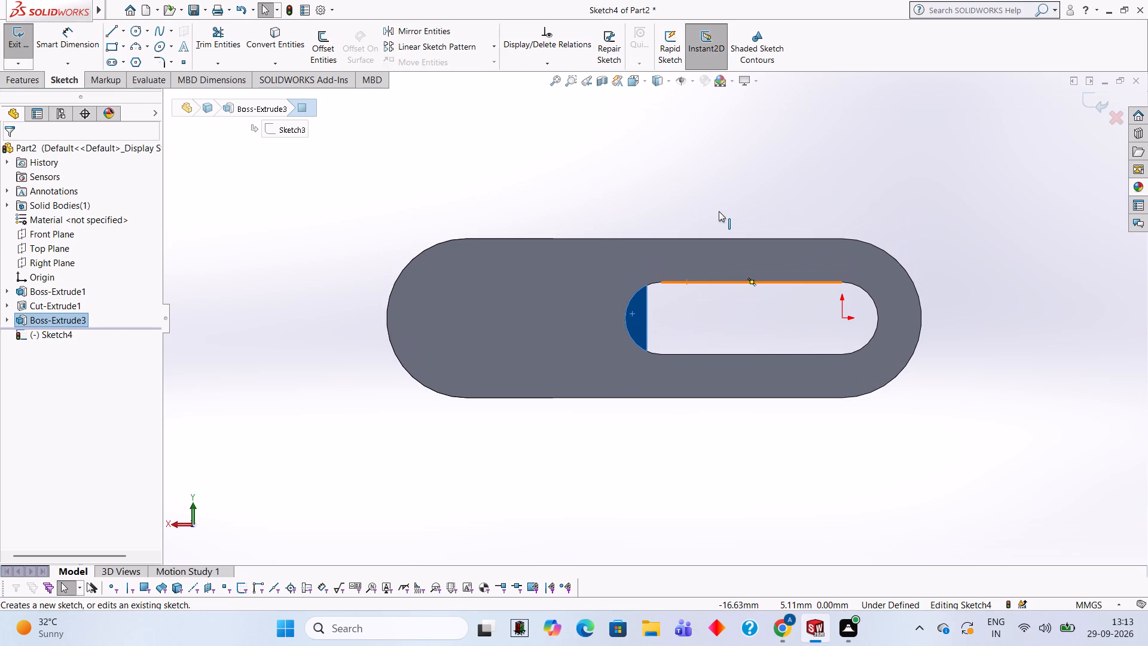
pyautogui.scroll(-1, 514, 333)
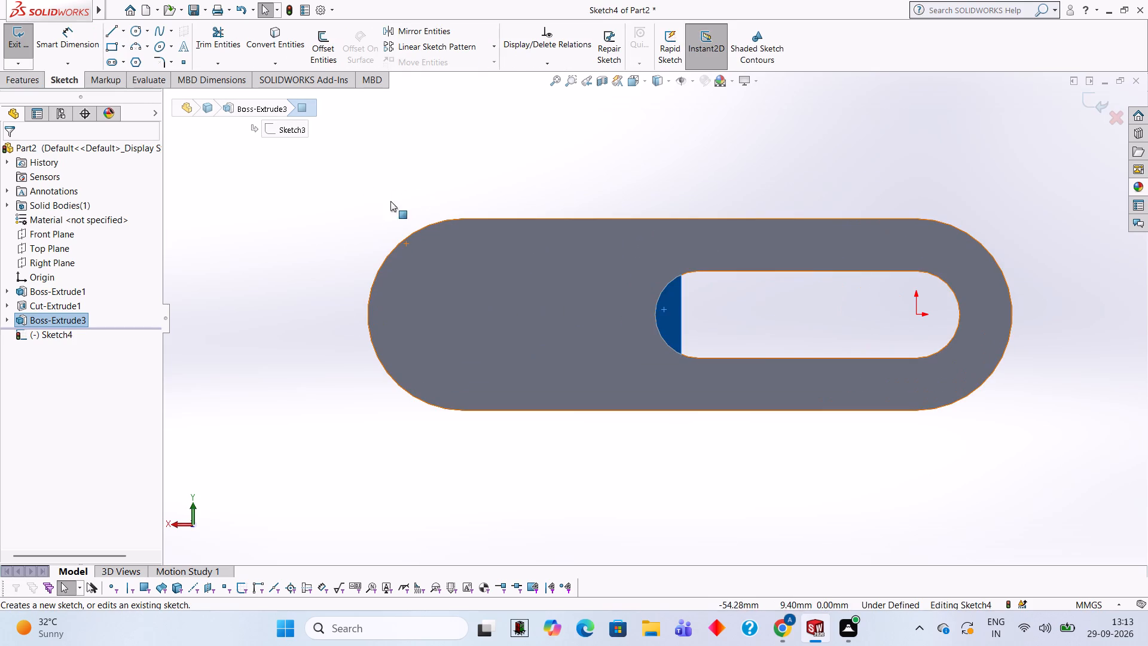
# Draw a vertical line about 9.17 mm long along the straight edge of the bracket face inside the slot.
pyautogui.click(110, 32)
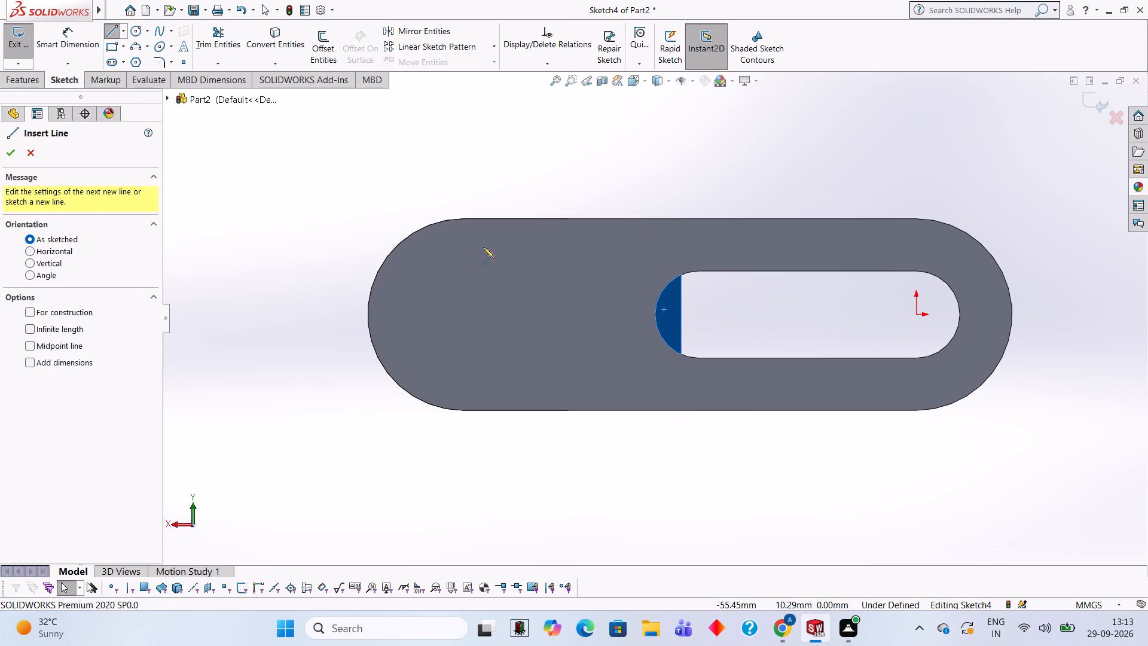
pyautogui.click(682, 274)
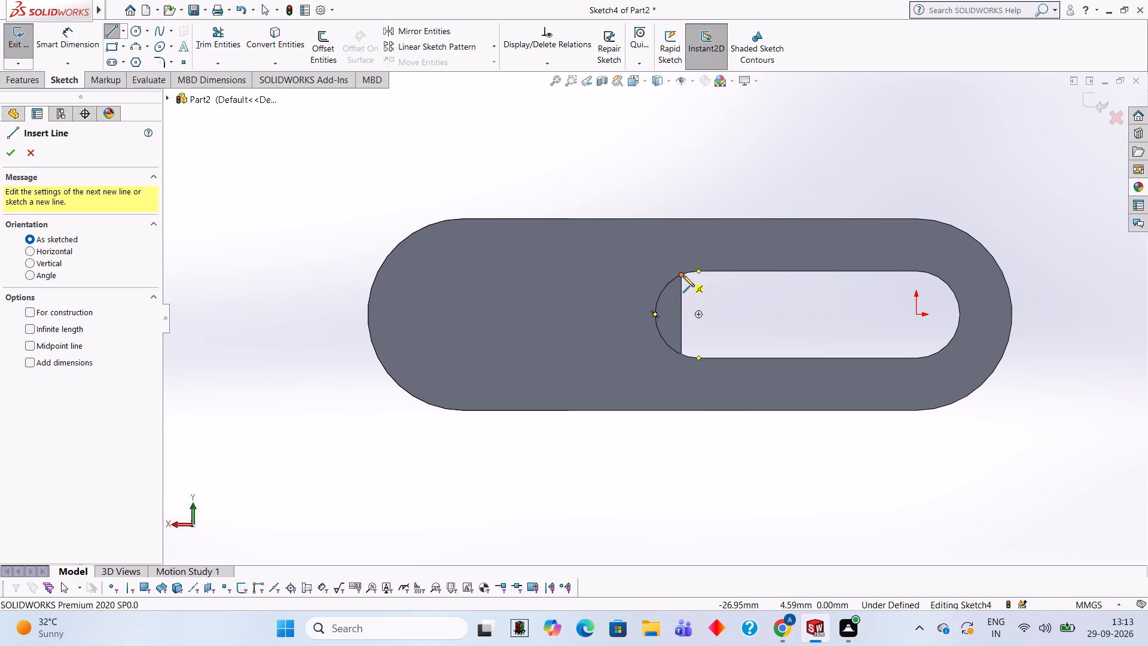
pyautogui.click(680, 353)
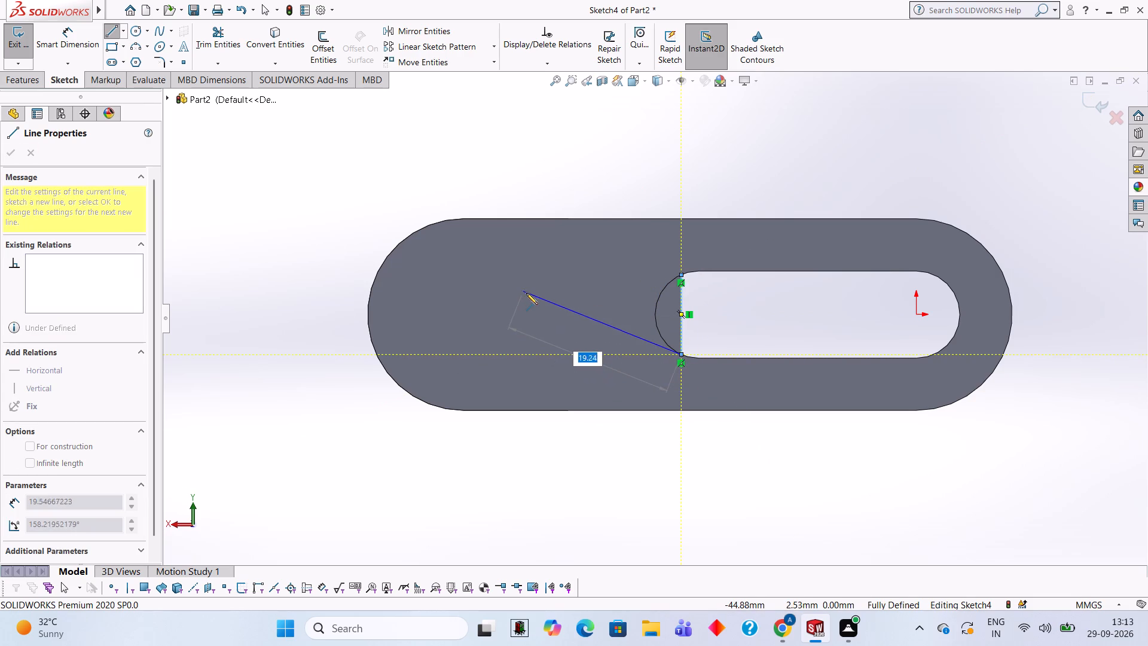
pyautogui.press('Escape')
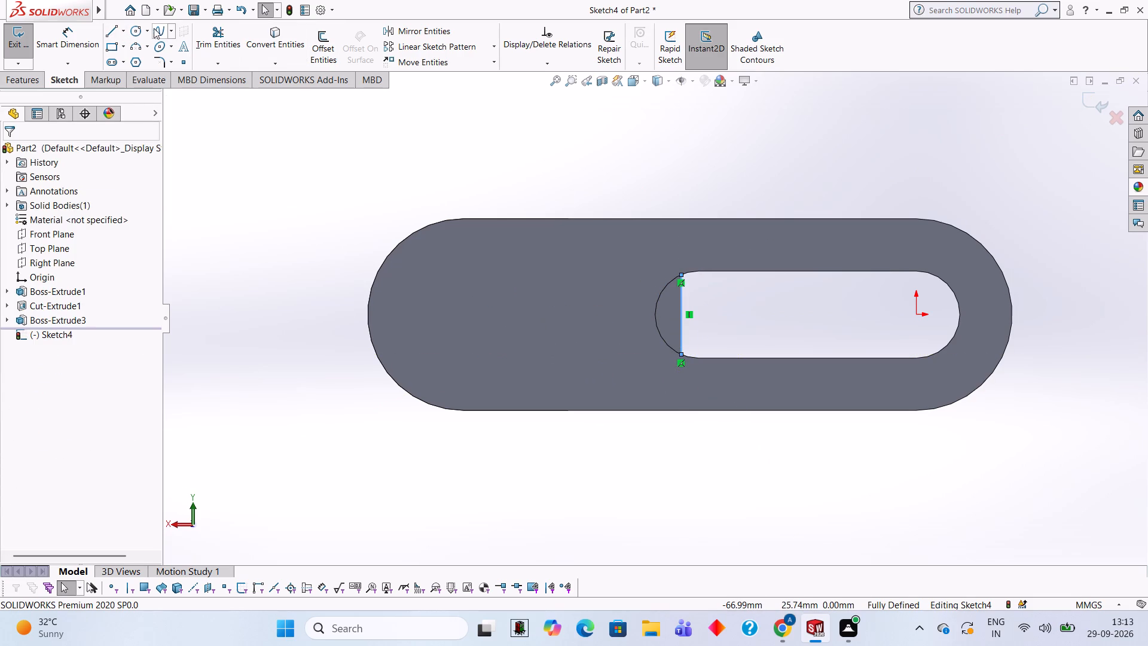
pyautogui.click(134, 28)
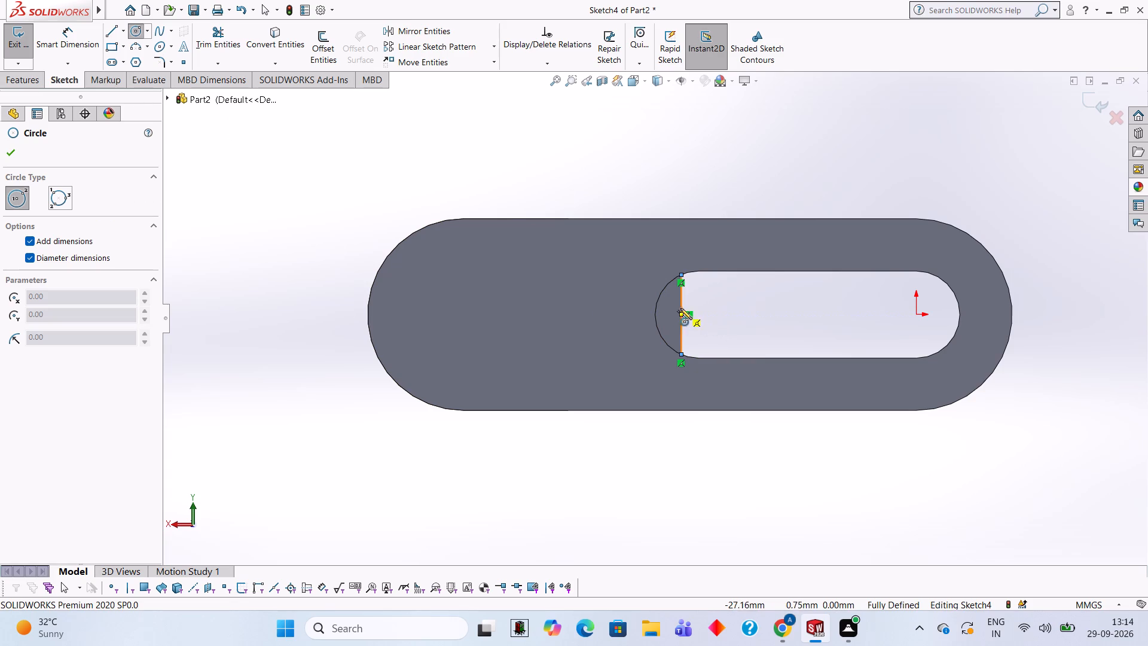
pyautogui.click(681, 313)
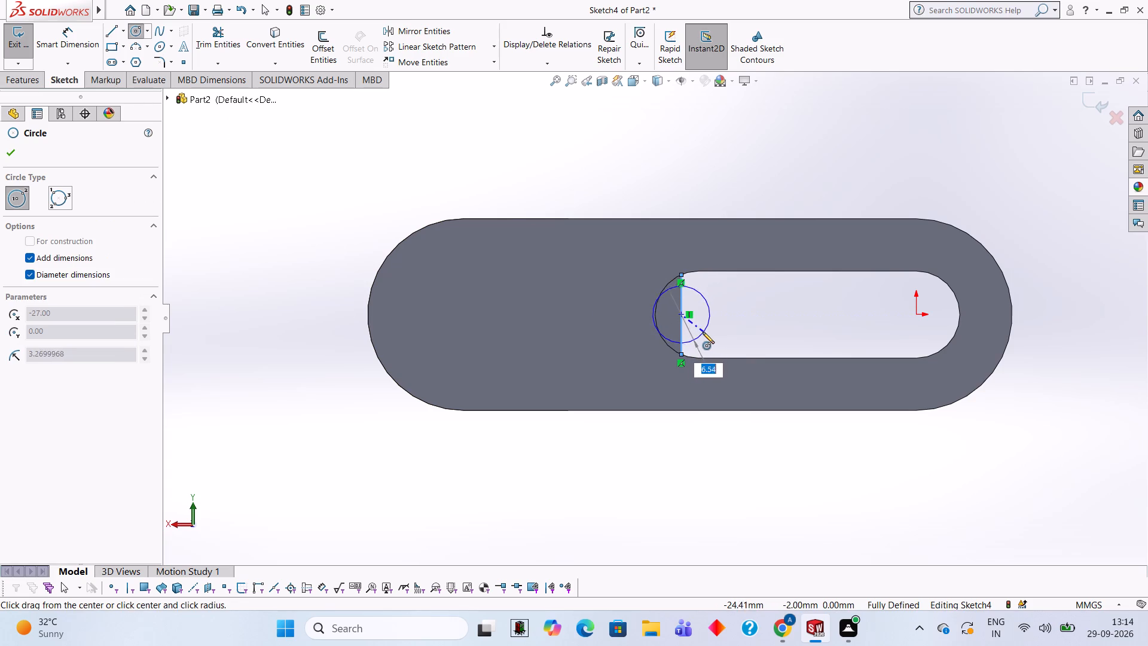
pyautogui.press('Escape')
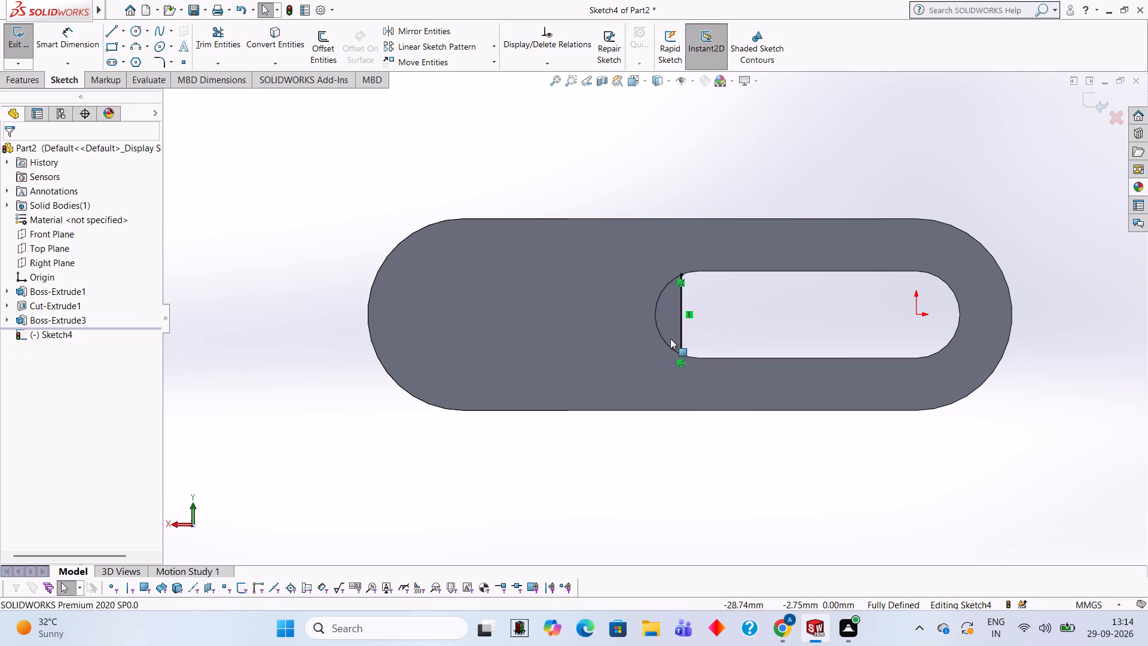
# Sketch a 10 mm diameter circle centred on the slot's end arc centre and trim away its part on the open-slot side of the line.
pyautogui.click(135, 31)
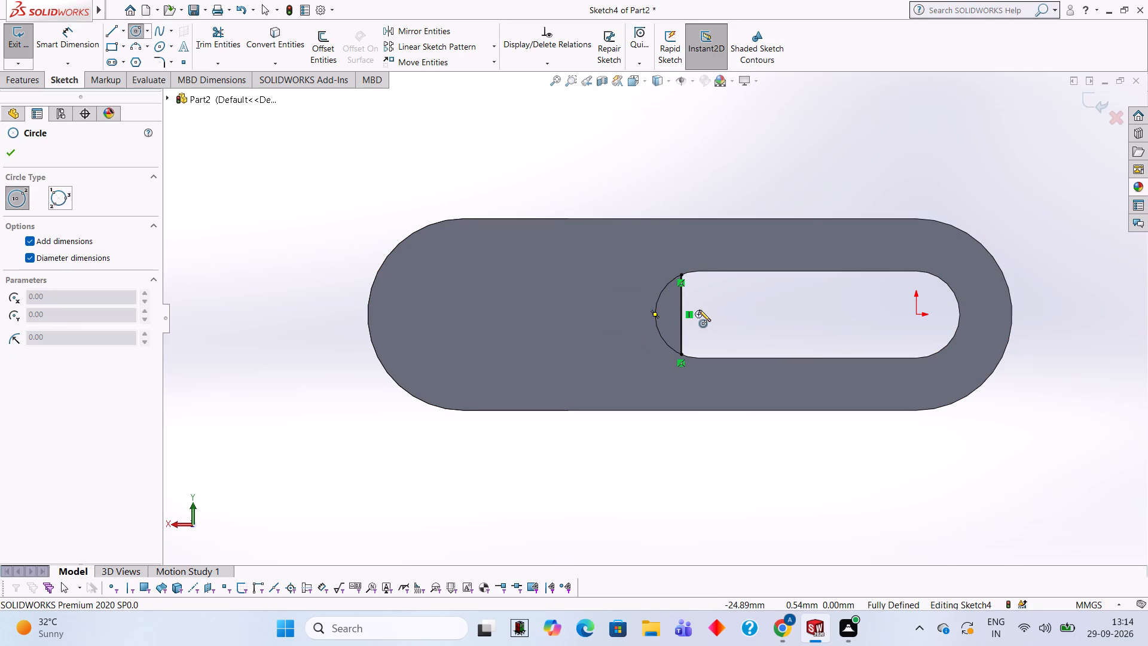
pyautogui.click(697, 313)
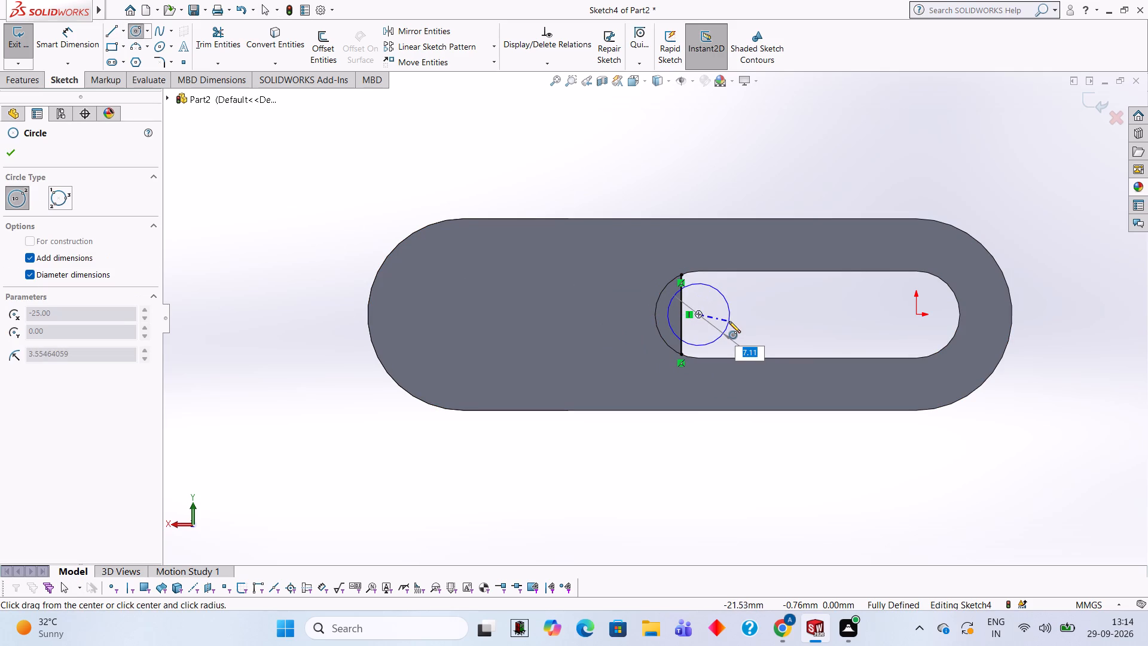
pyautogui.write('10')
pyautogui.press('Return')
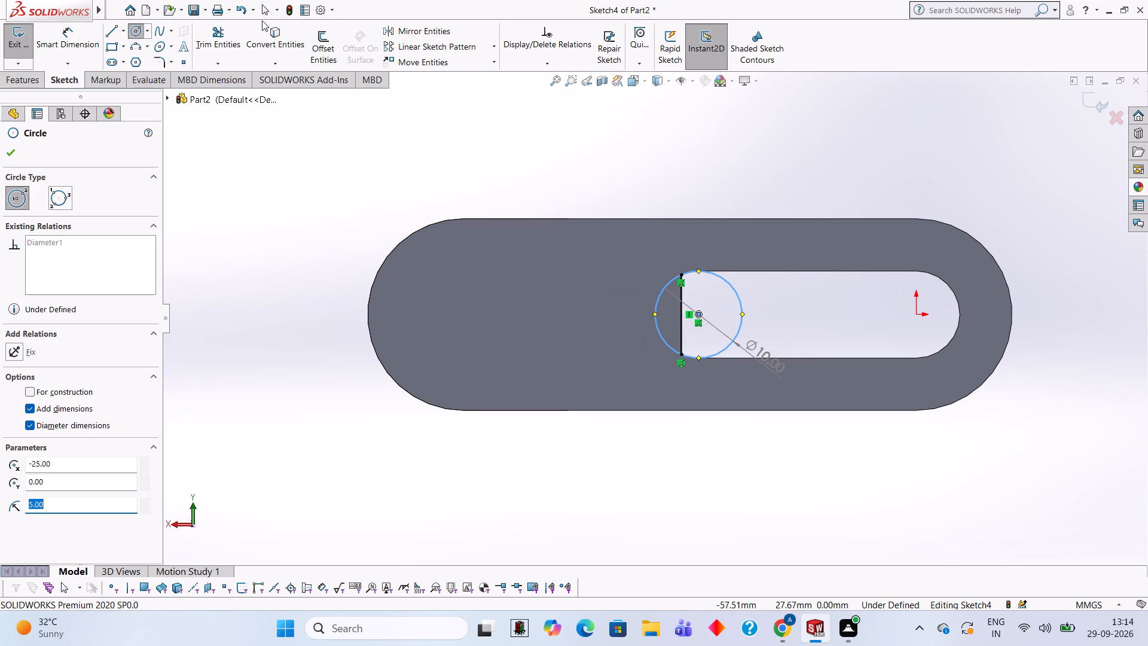
pyautogui.click(219, 47)
pyautogui.click(740, 301)
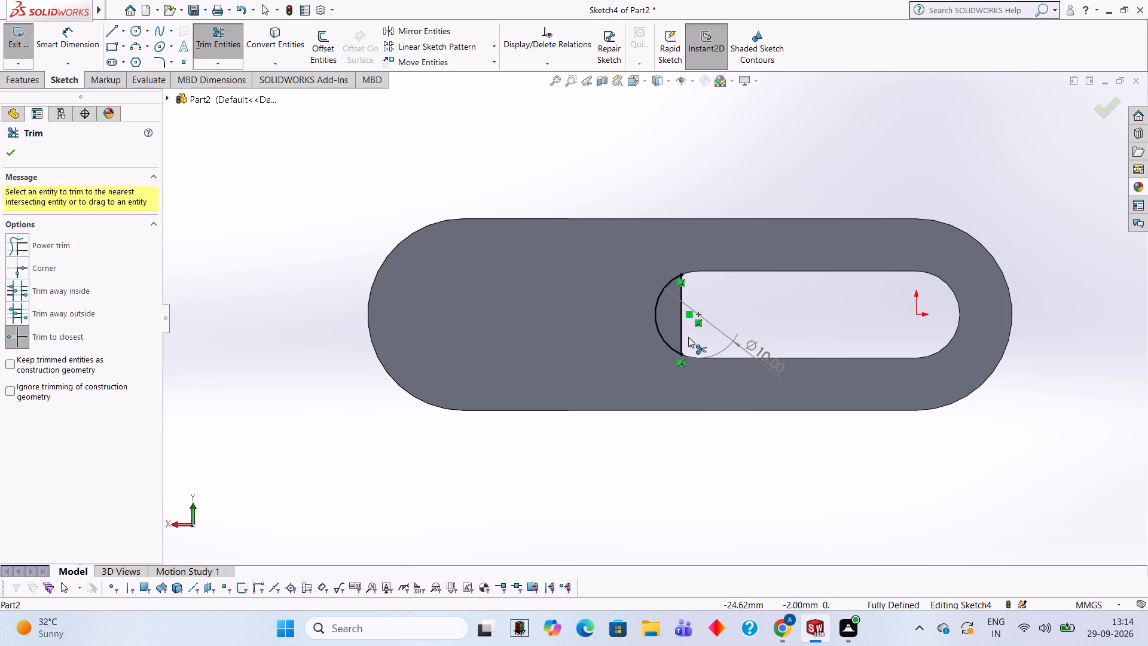
# Cut-extrude the trimmed slot-end profile as a blind cut 22 mm deep through the bracket material covering the slot.
pyautogui.moveTo(729, 179); pyautogui.dragTo(651, 237, button='middle')
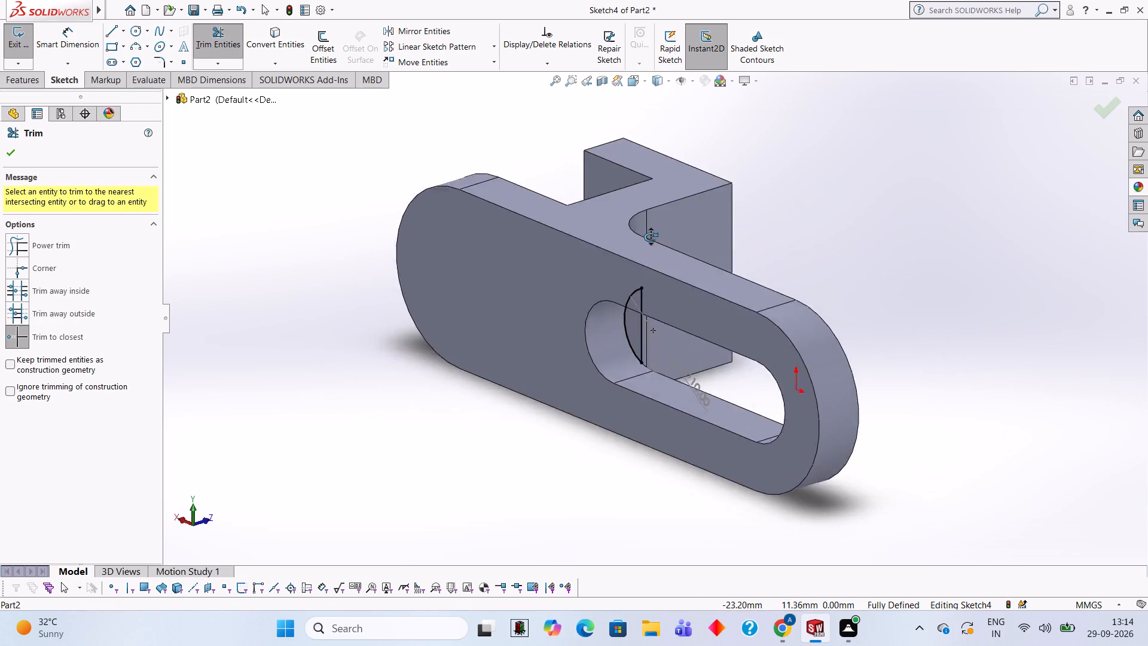
pyautogui.moveTo(651, 237); pyautogui.dragTo(580, 199, button='middle')
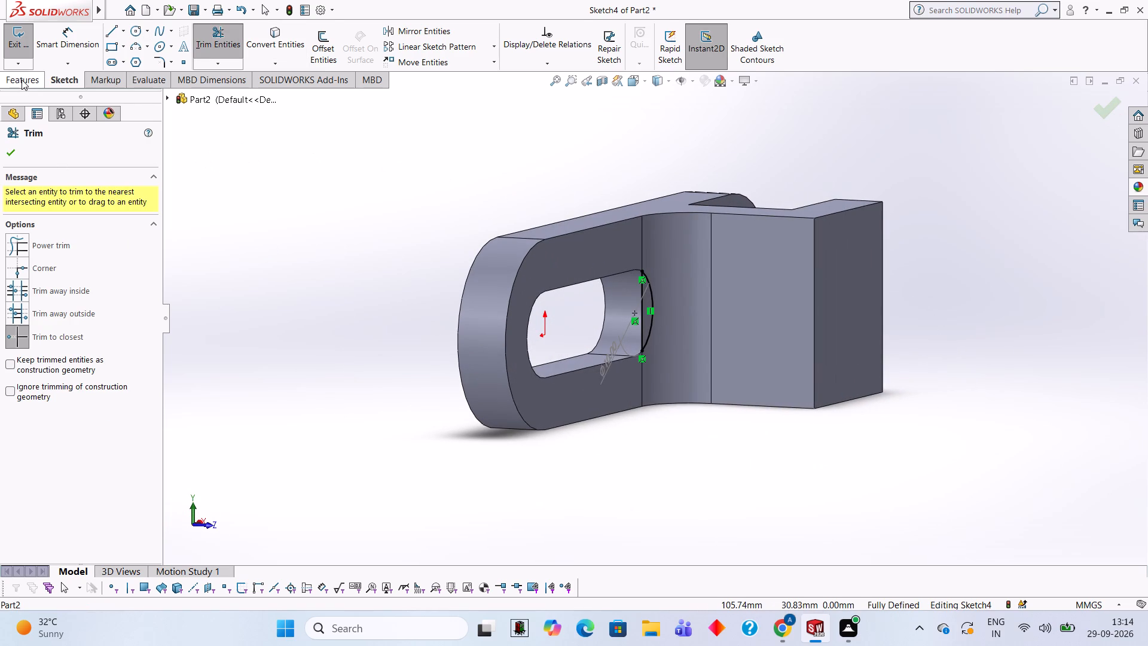
pyautogui.click(22, 80)
pyautogui.click(213, 56)
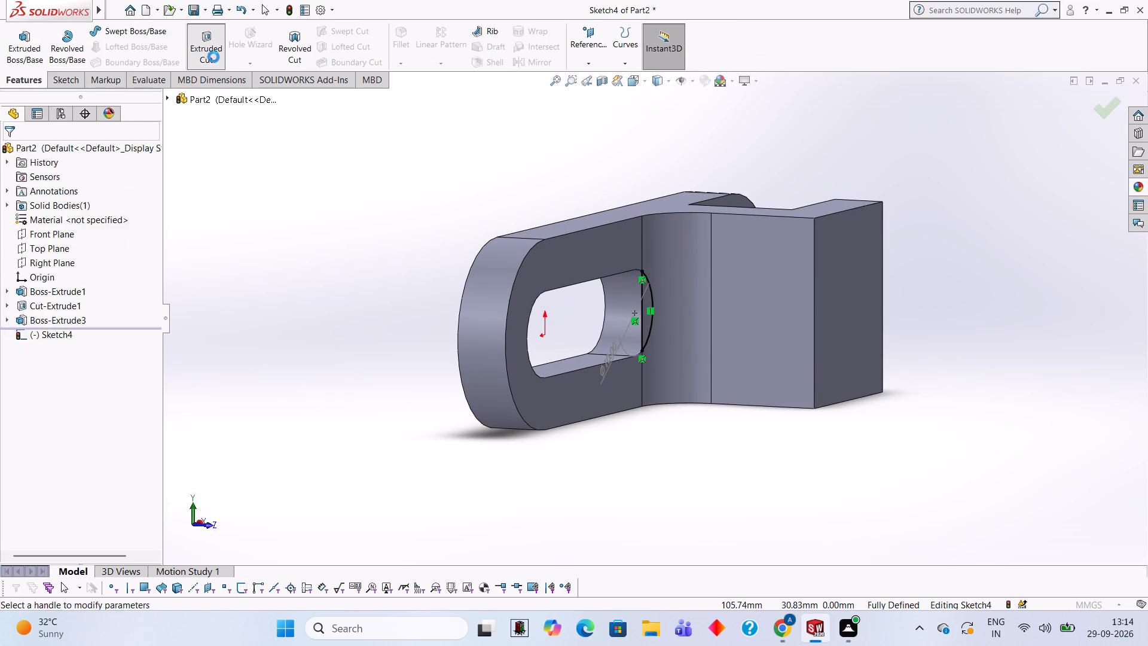
pyautogui.scroll(-1, 422, 166)
pyautogui.moveTo(417, 177); pyautogui.dragTo(334, 167, button='middle')
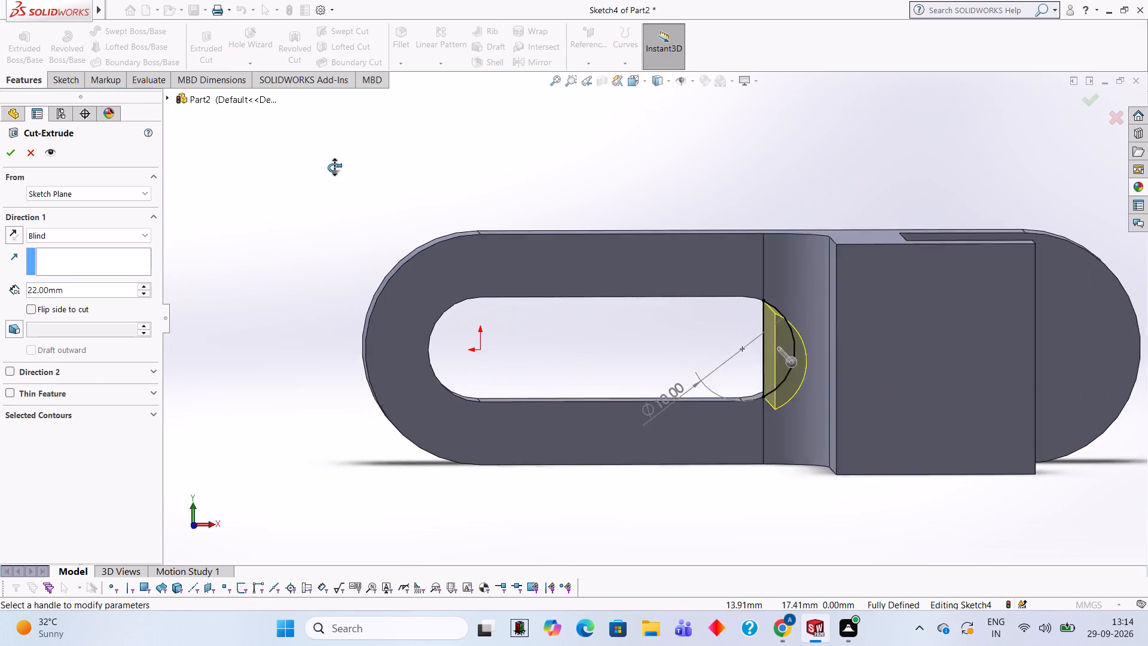
pyautogui.moveTo(334, 167); pyautogui.dragTo(323, 161, button='middle')
pyautogui.click(4, 157)
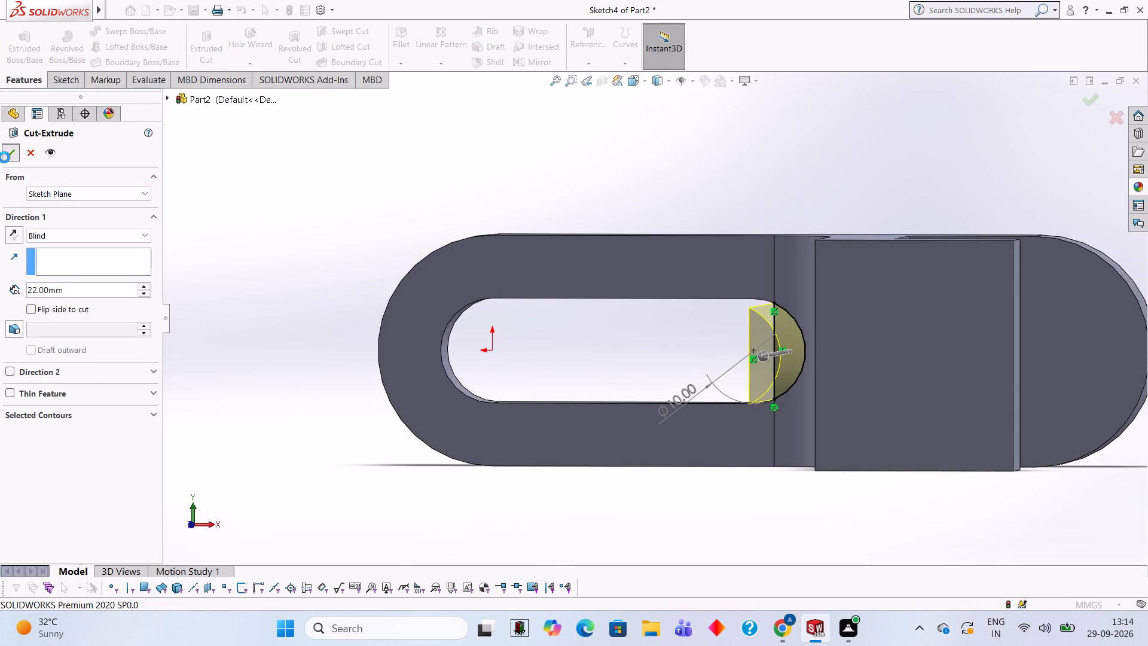
pyautogui.click(300, 206)
# Start a sketch on the outer flat face of the bracket's upper arm, viewed normal to it.
pyautogui.scroll(2, 614, 376)
pyautogui.moveTo(686, 450); pyautogui.dragTo(708, 285, button='middle')
pyautogui.moveTo(838, 480); pyautogui.dragTo(817, 397, button='middle')
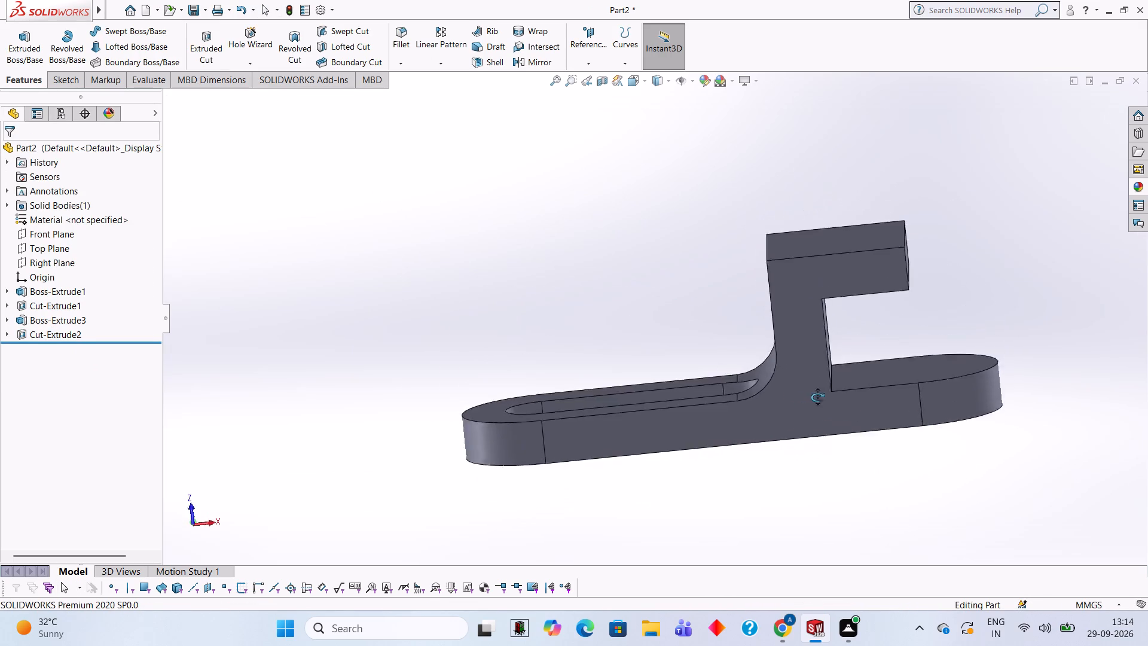
pyautogui.moveTo(817, 397); pyautogui.dragTo(817, 387, button='middle')
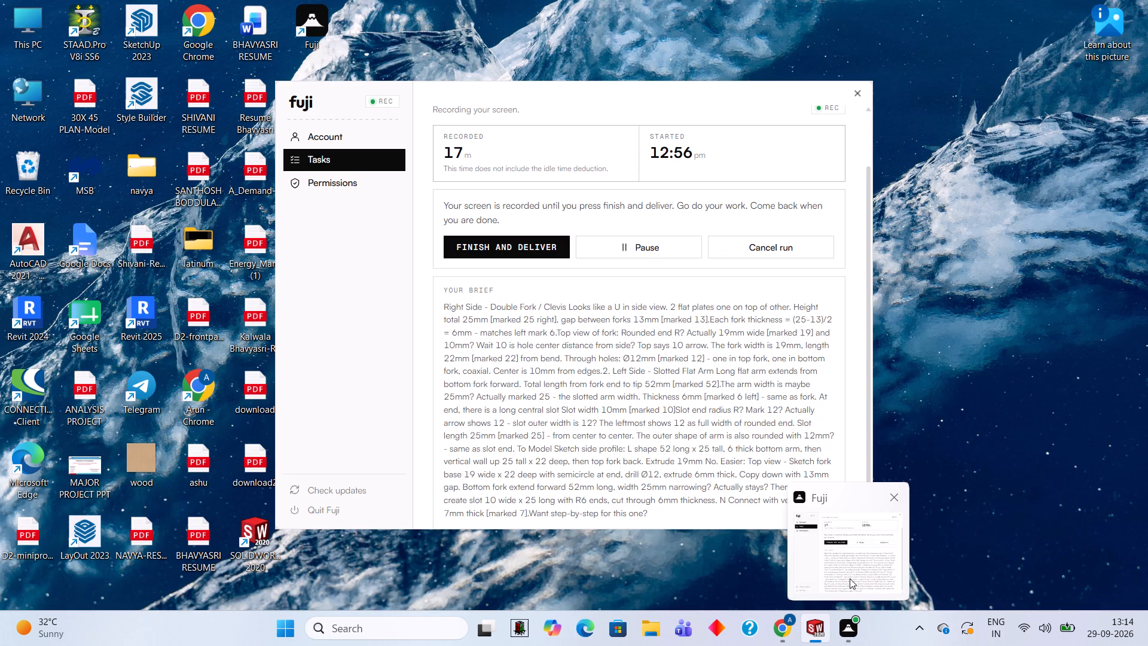
pyautogui.moveTo(750, 225); pyautogui.dragTo(722, 414, button='middle')
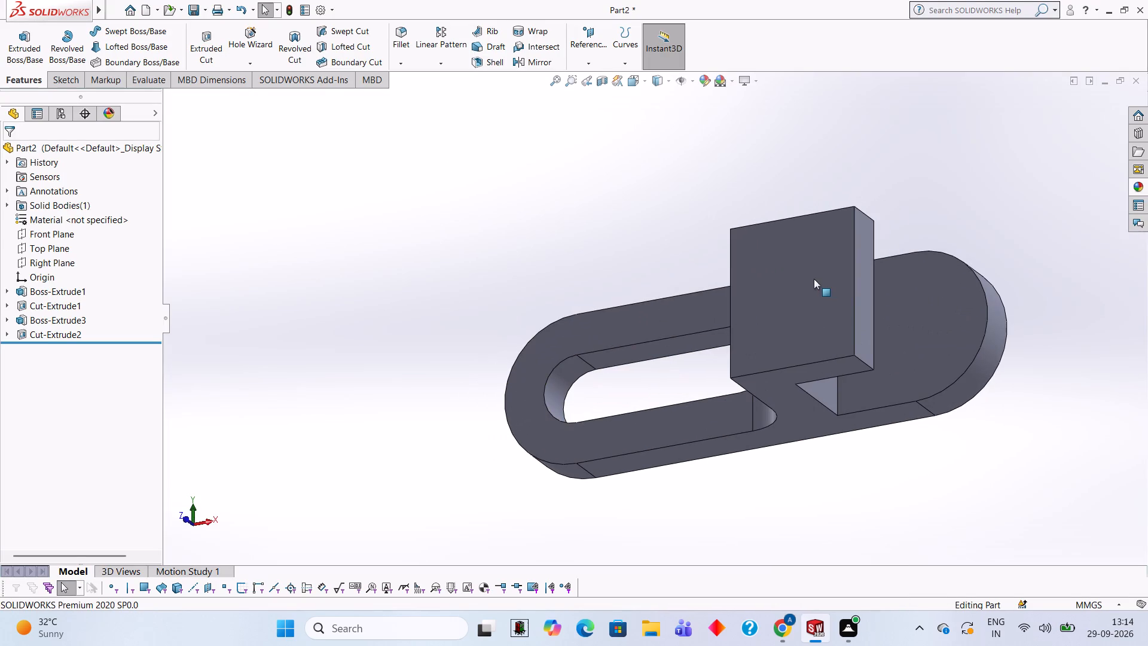
pyautogui.click(813, 279)
pyautogui.click(872, 244)
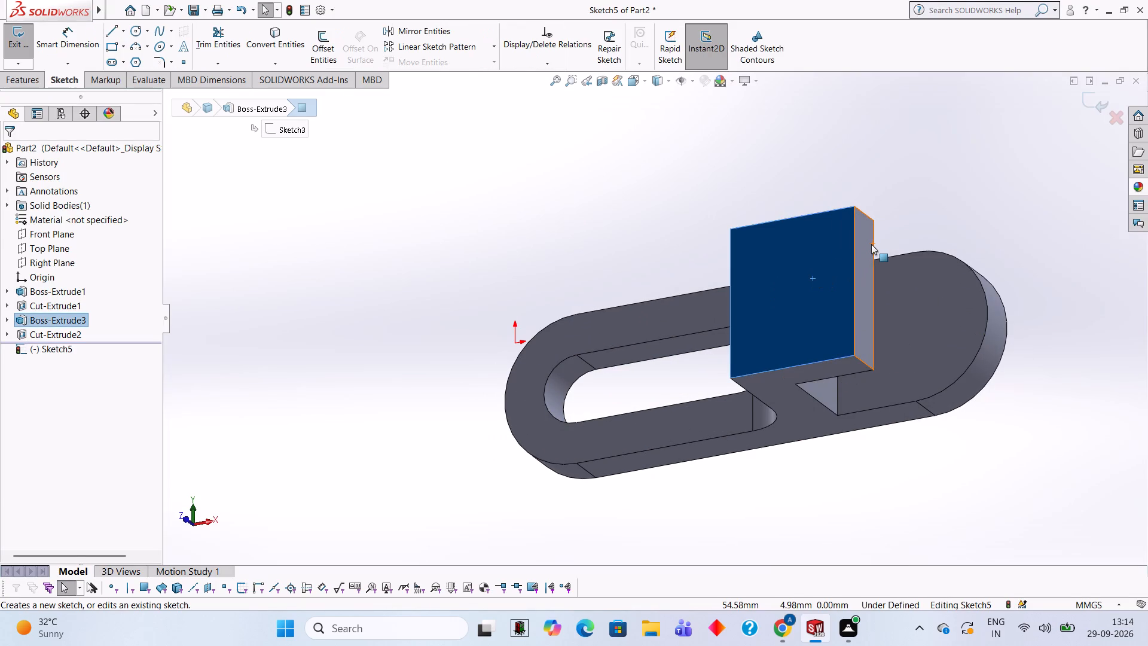
pyautogui.hotkey('ctrl', '8')
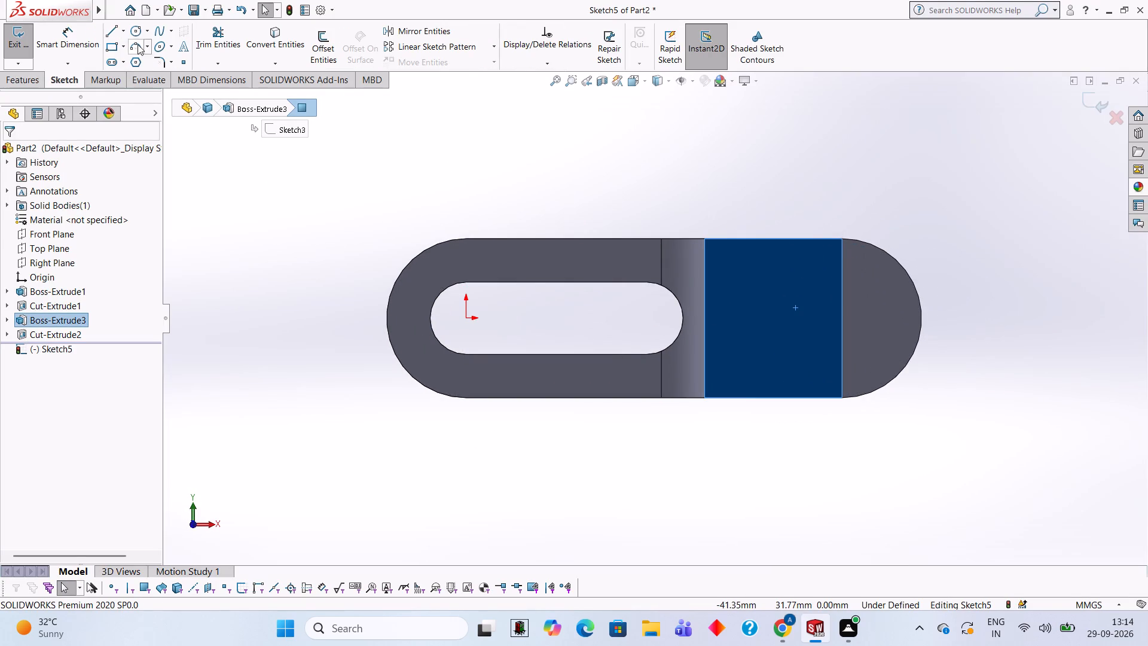
# Sketch a 22 mm diameter half-circle beyond the upper arm's end edge, centred on its midpoint and closed by a 22 mm line along that edge.
pyautogui.click(134, 29)
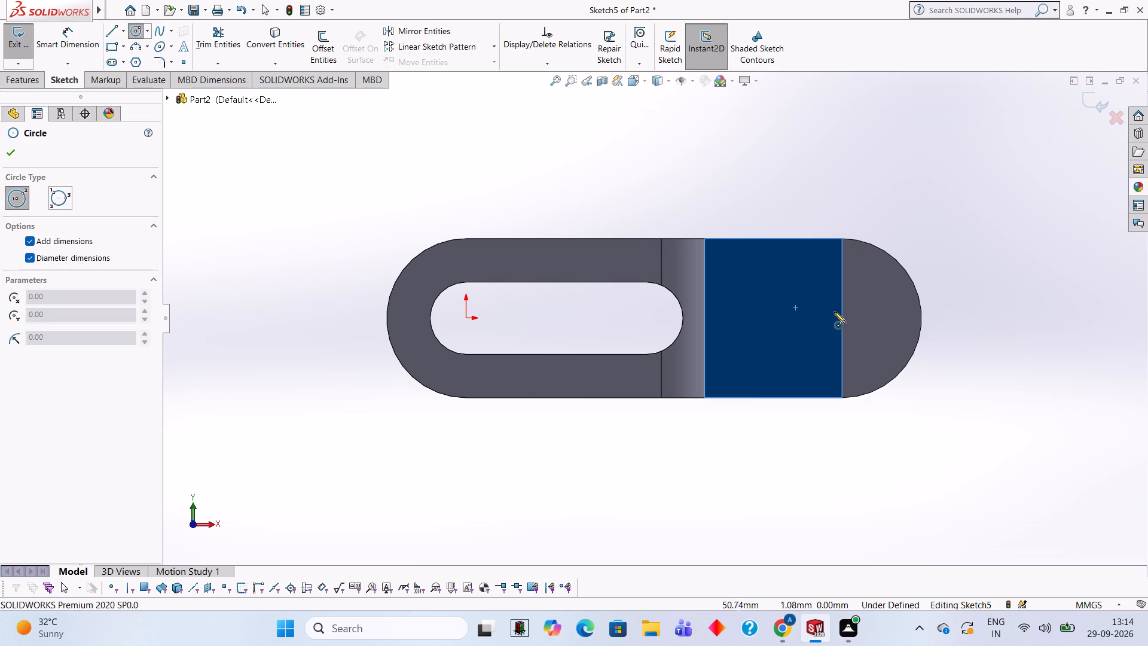
pyautogui.click(841, 317)
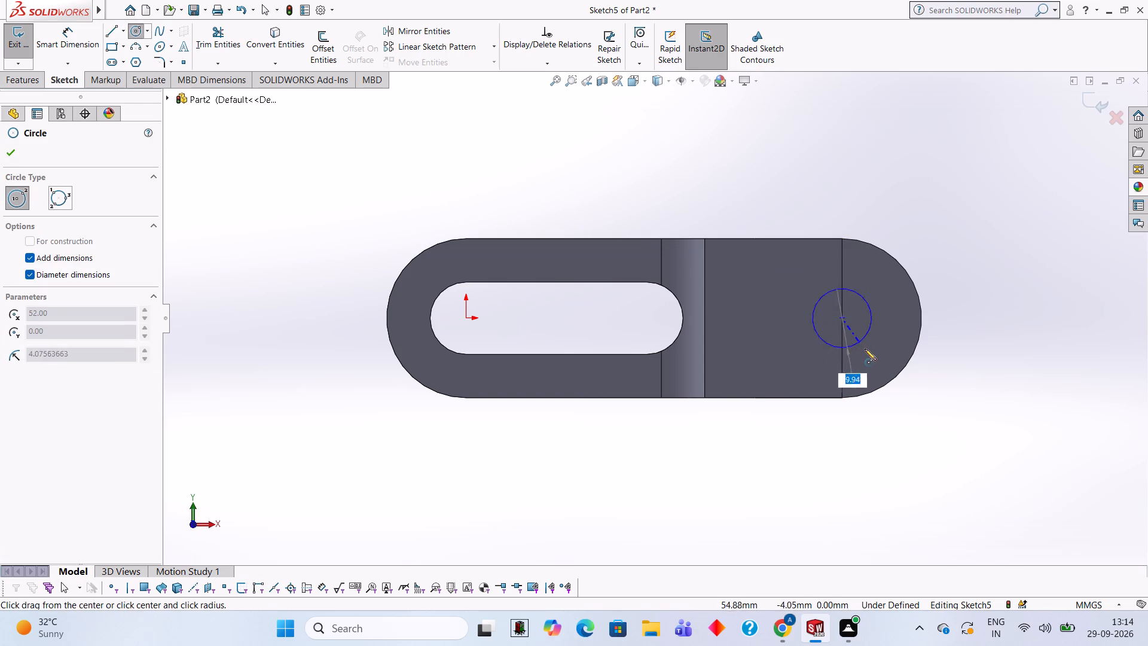
pyautogui.click(872, 392)
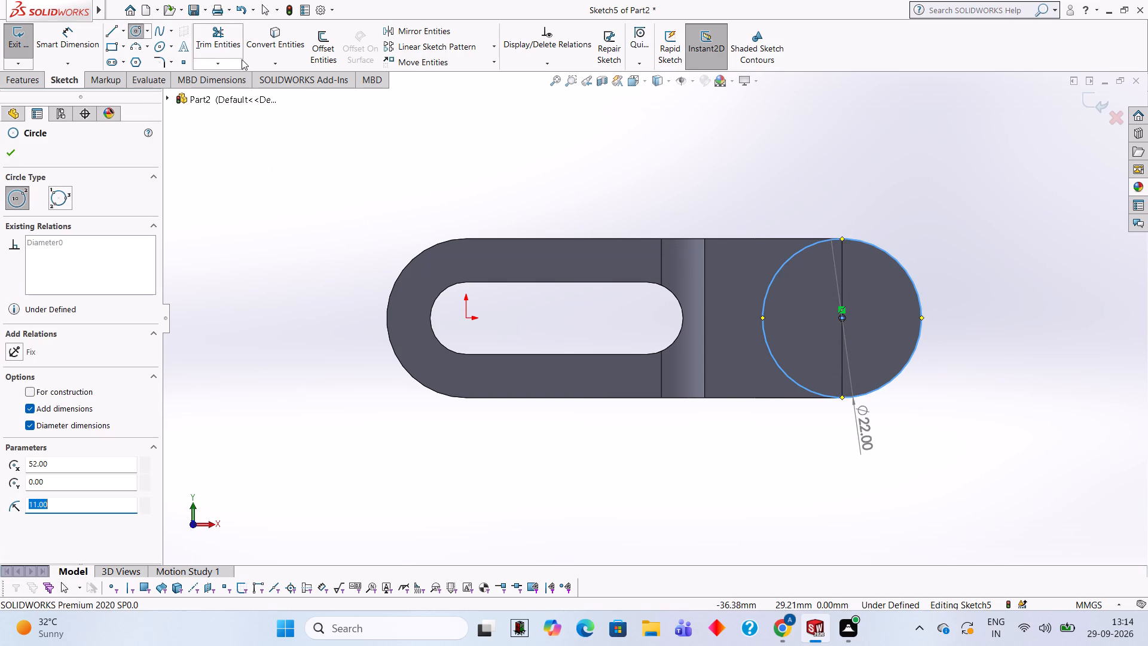
pyautogui.click(120, 25)
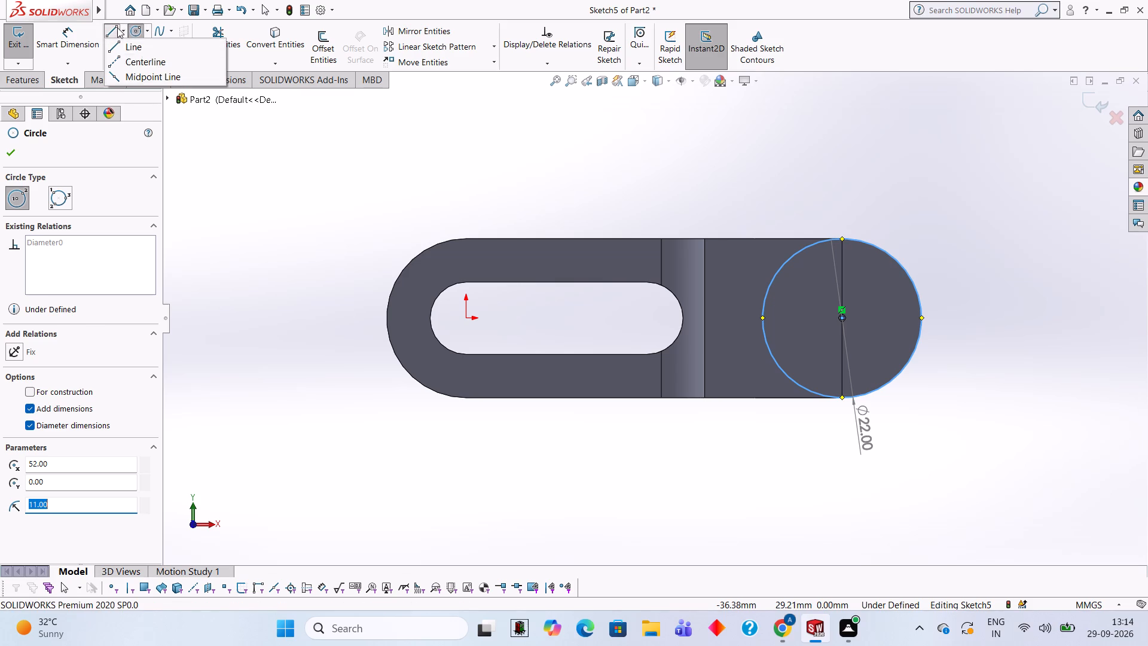
pyautogui.click(133, 44)
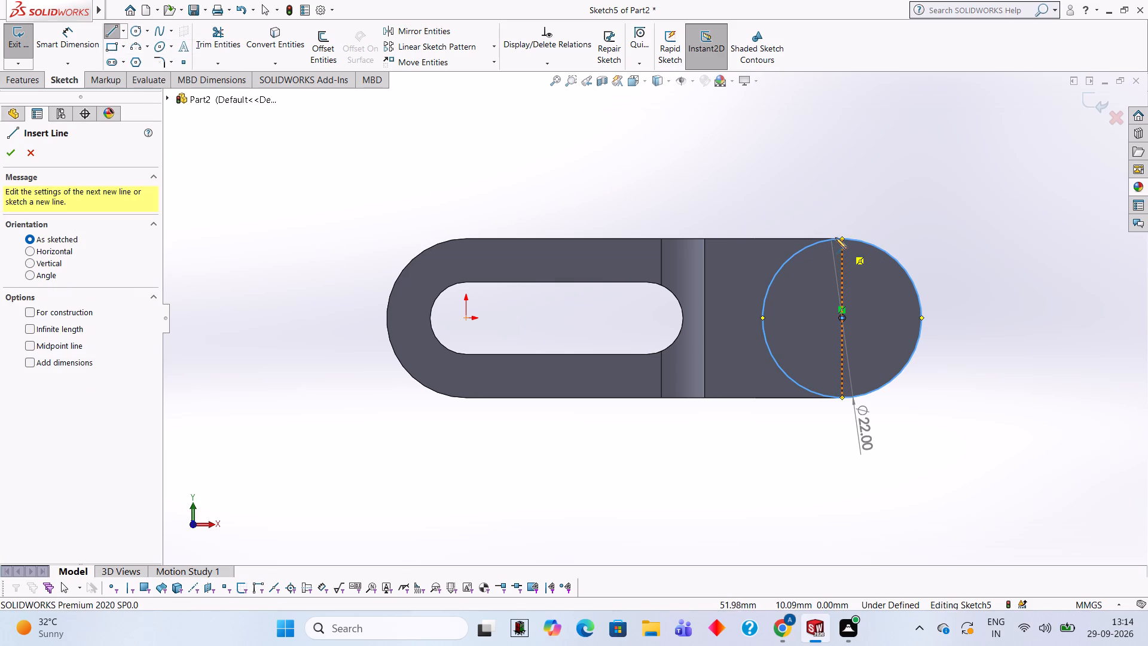
pyautogui.click(841, 238)
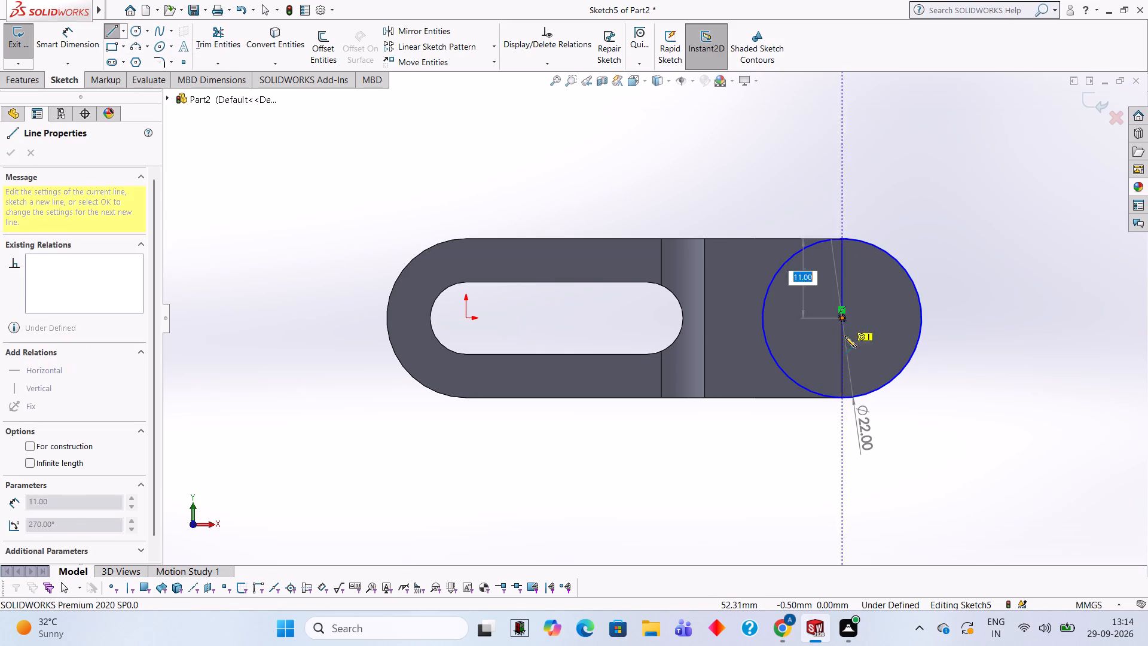
pyautogui.click(842, 398)
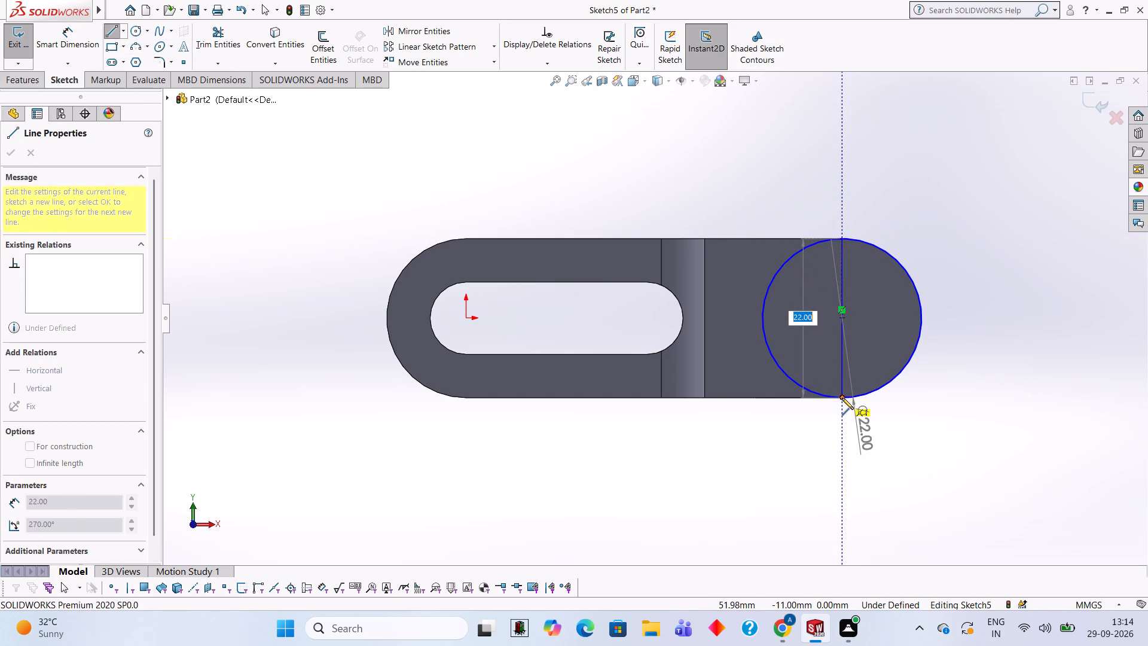
pyautogui.click(215, 56)
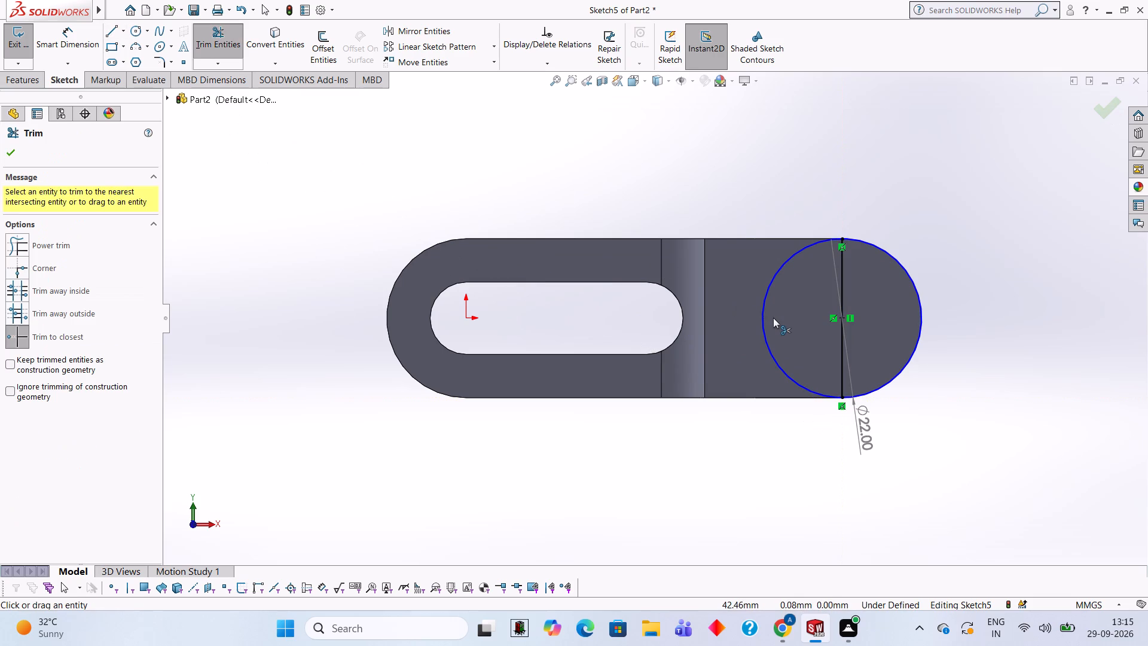
pyautogui.click(764, 319)
# Extrude the half-circle sketch 6 mm blind in the reversed direction, merging it as the rounded end of the upper arm.
pyautogui.moveTo(942, 422); pyautogui.dragTo(938, 319, button='middle')
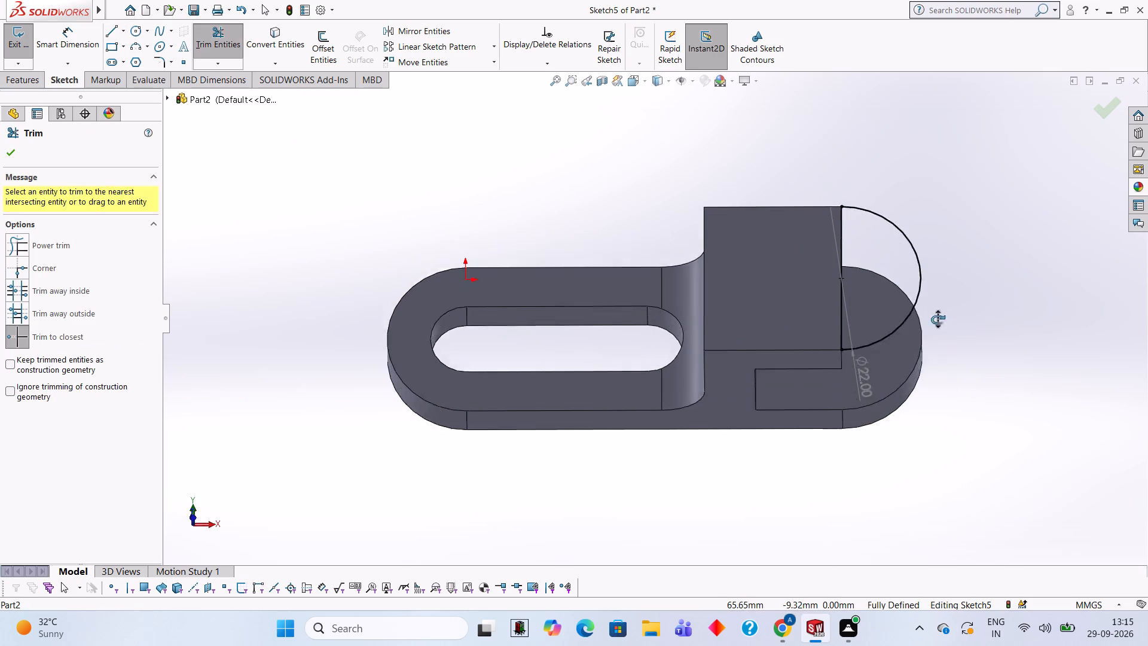
pyautogui.moveTo(938, 319); pyautogui.dragTo(935, 295, button='middle')
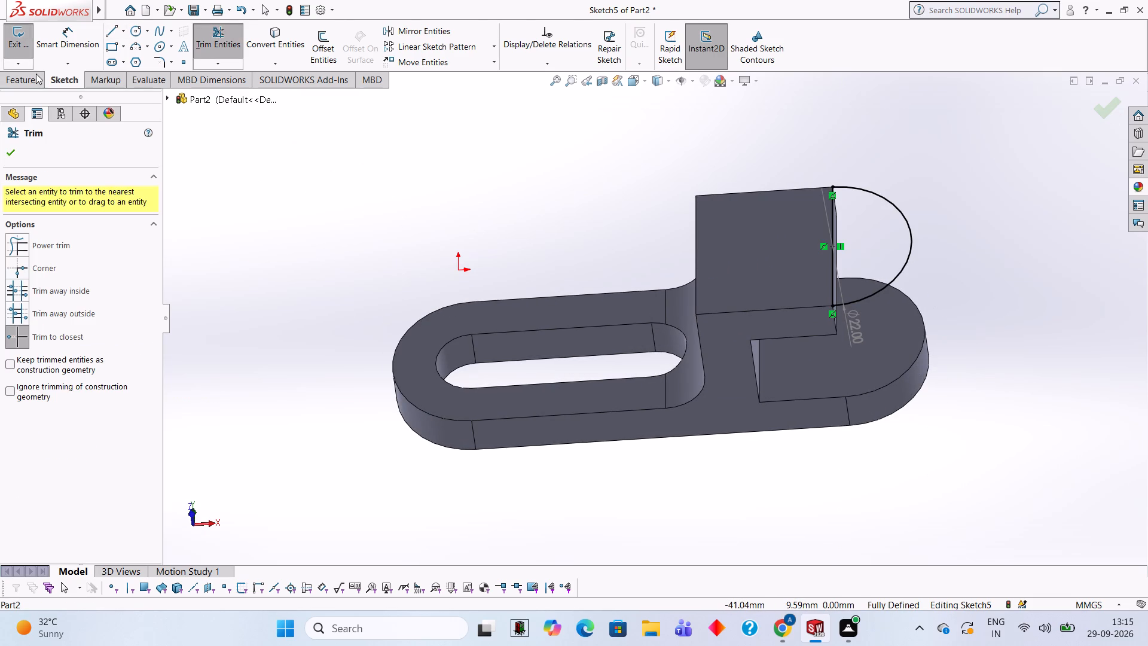
pyautogui.click(36, 74)
pyautogui.click(30, 40)
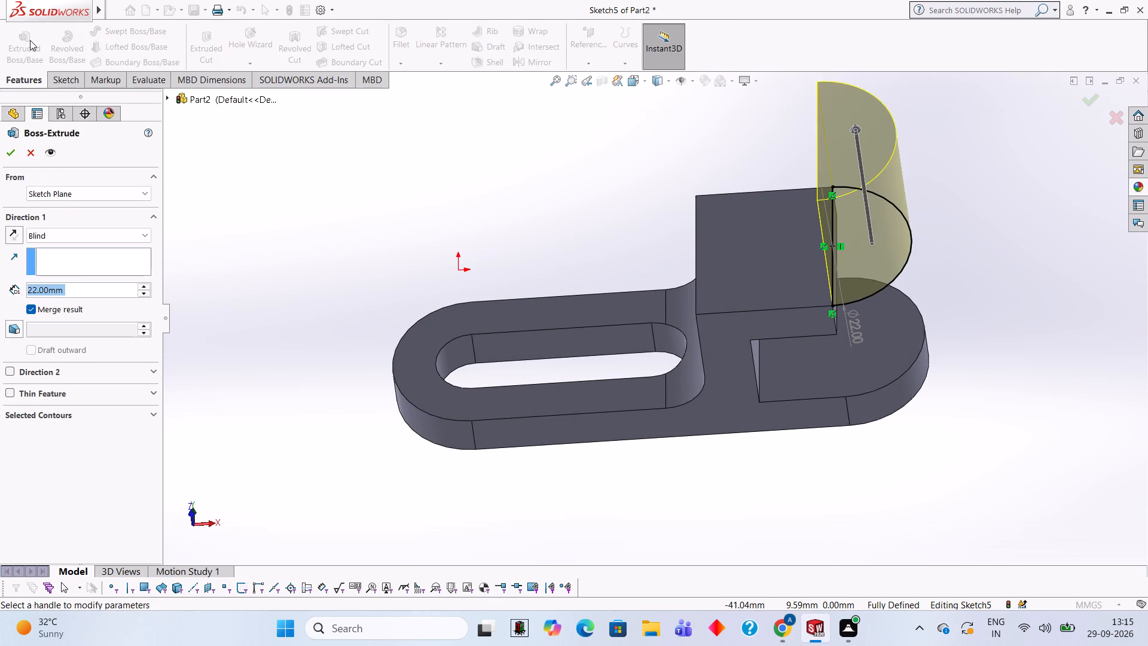
pyautogui.click(16, 232)
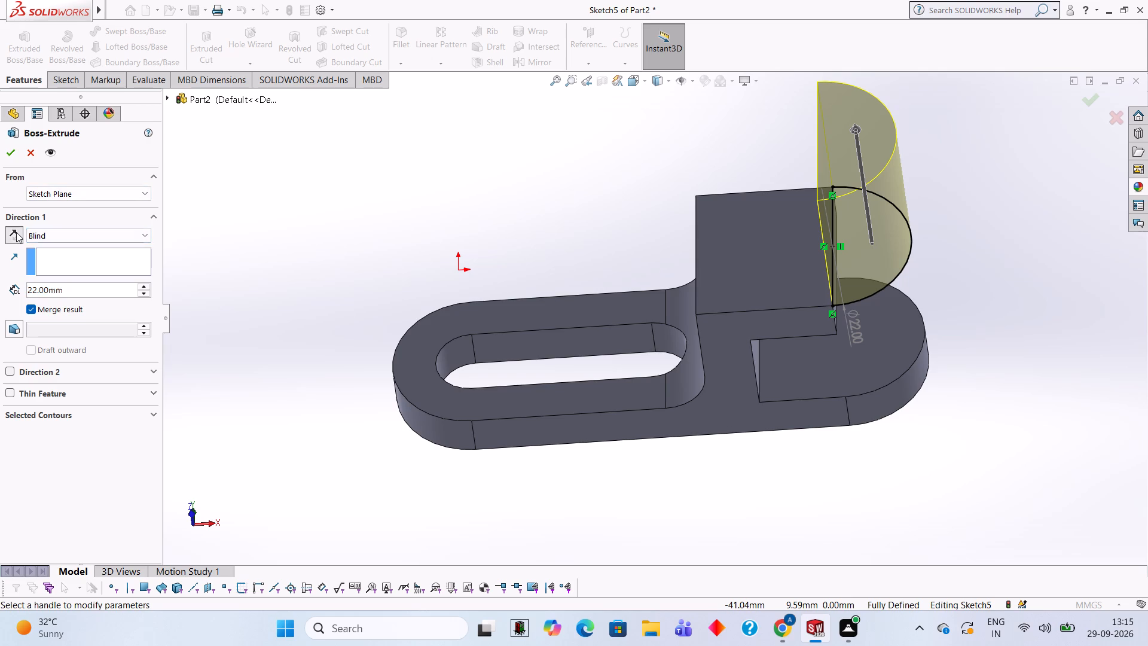
pyautogui.click(102, 296)
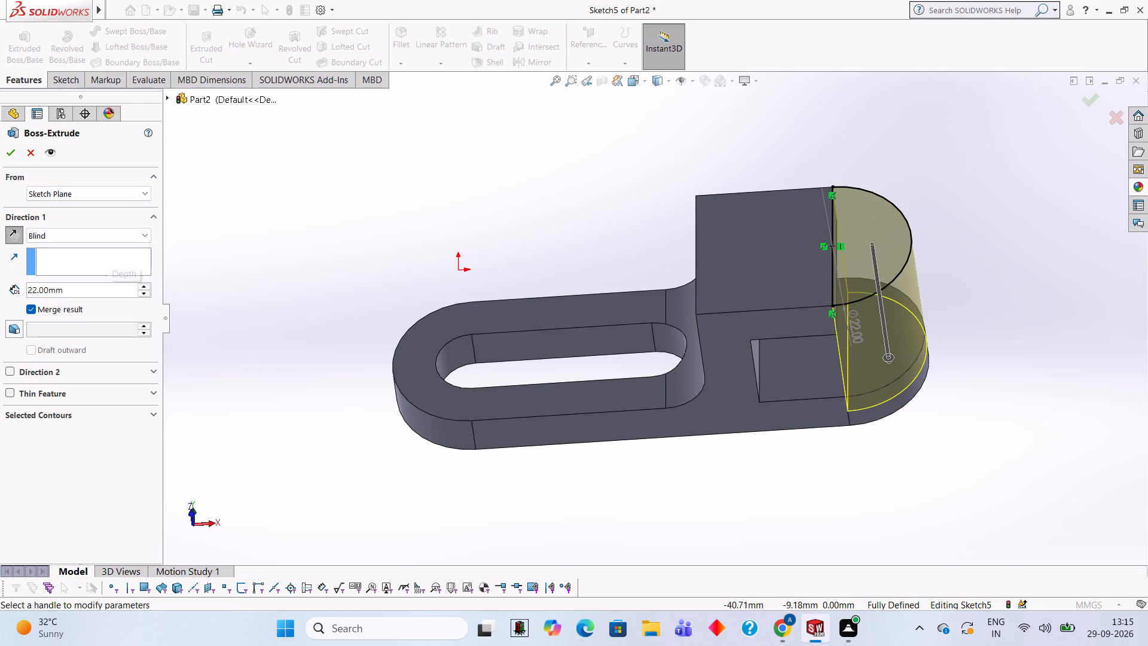
pyautogui.press('BackSpace')
pyautogui.press('BackSpace')
pyautogui.press('BackSpace')
pyautogui.press('BackSpace')
pyautogui.press('BackSpace')
pyautogui.press('BackSpace')
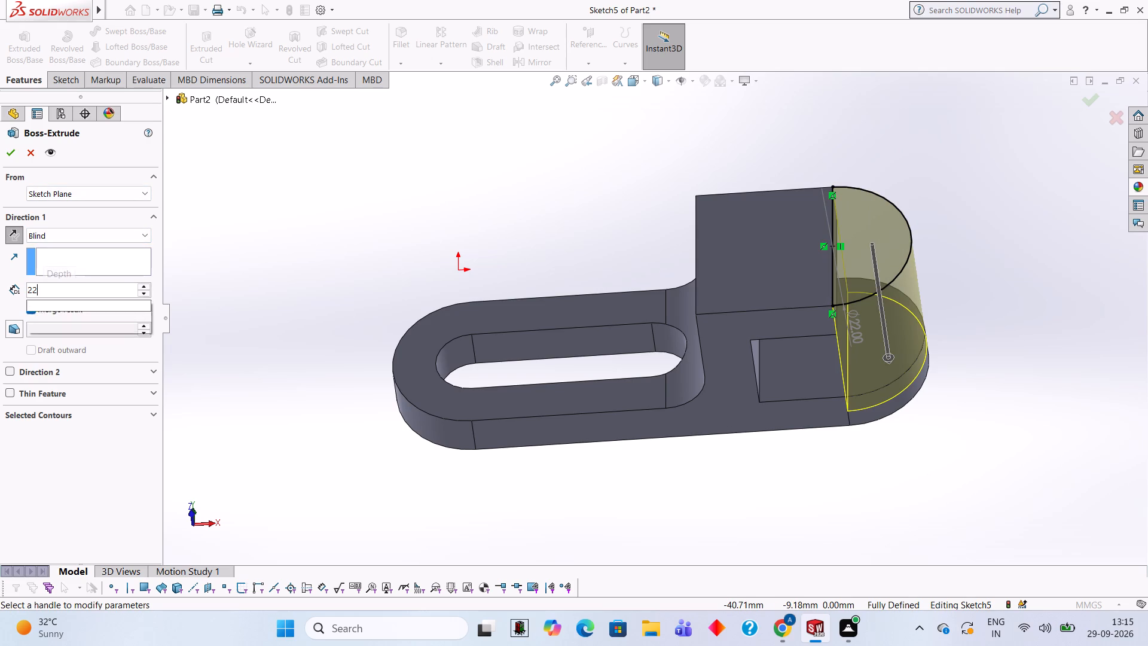
pyautogui.press('BackSpace')
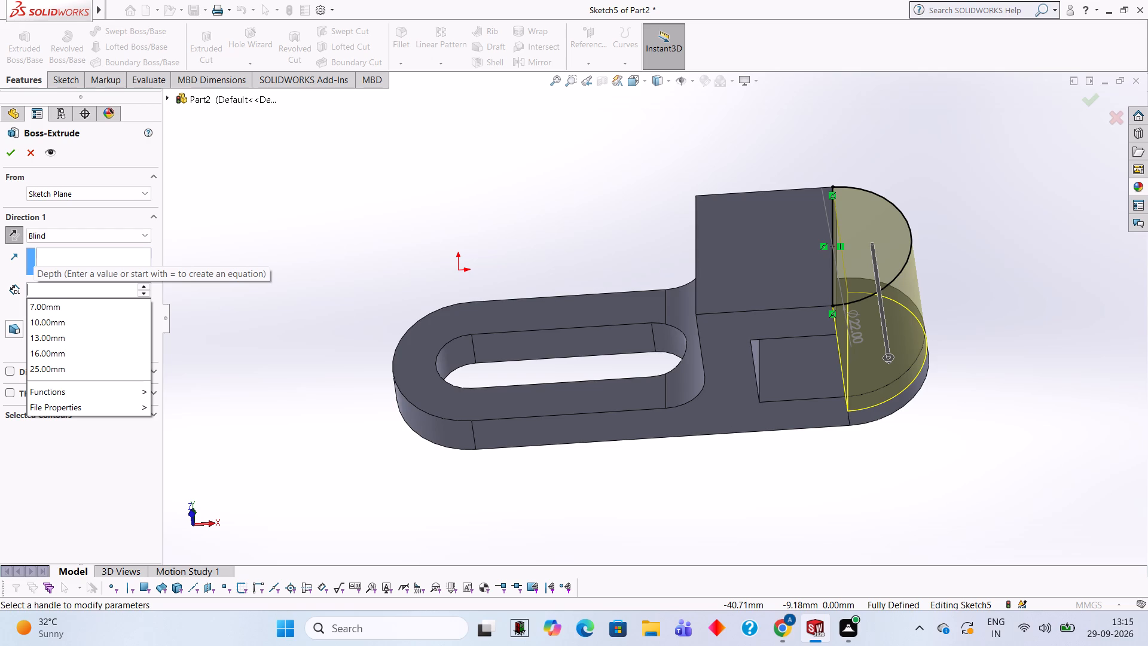
pyautogui.press('6')
pyautogui.press('Return')
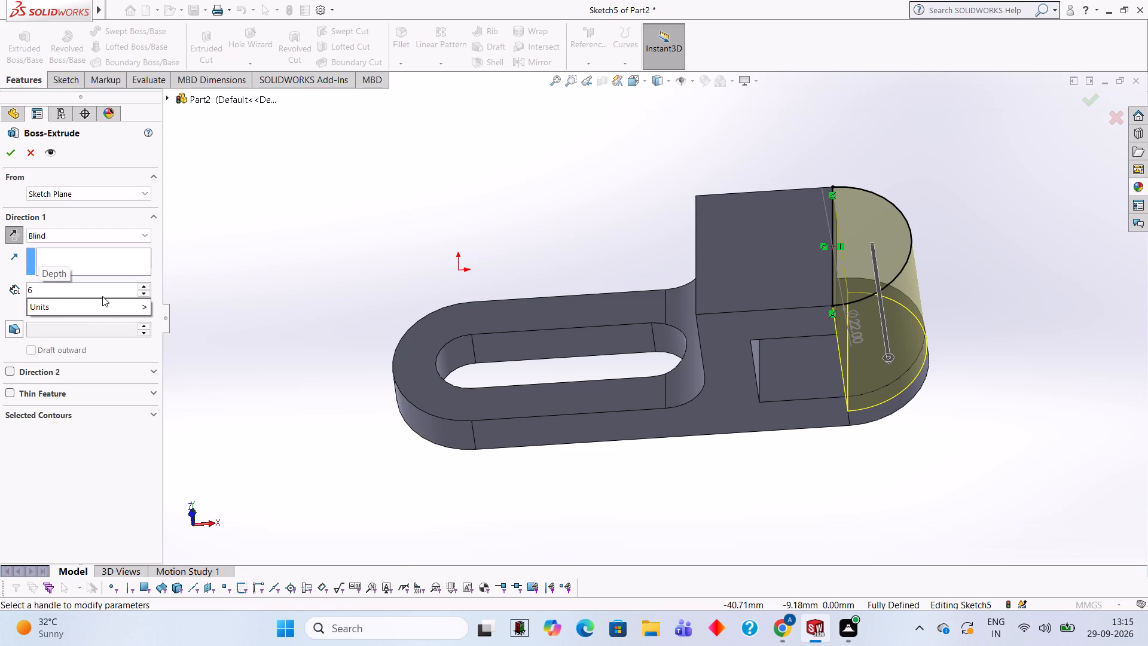
pyautogui.moveTo(591, 499); pyautogui.dragTo(573, 380, button='middle')
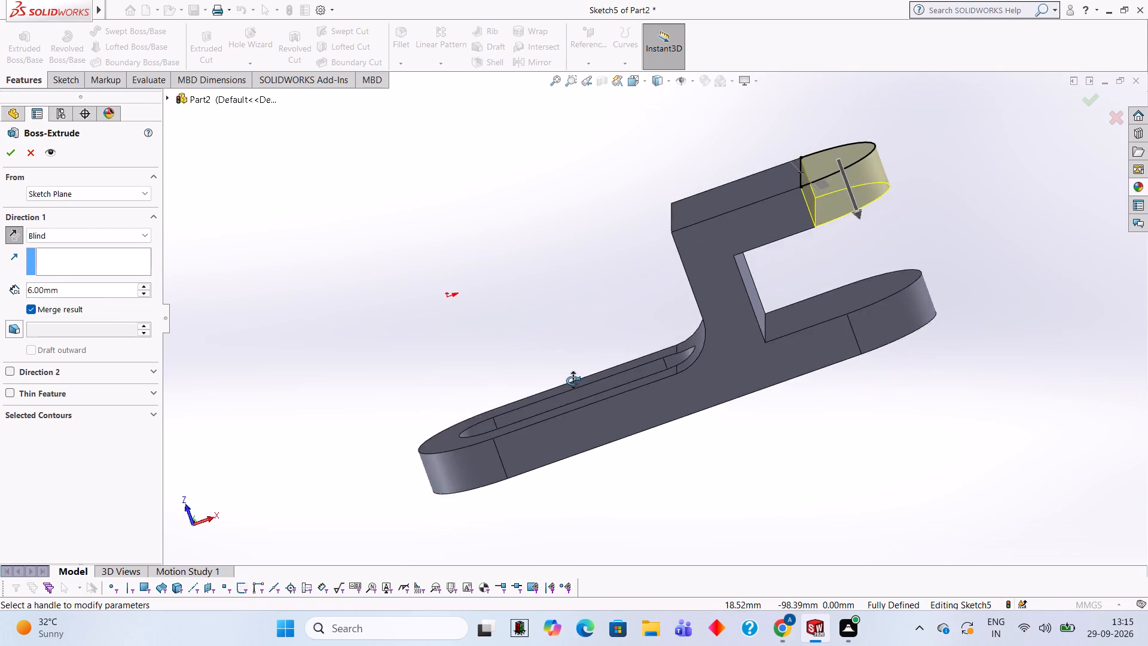
pyautogui.moveTo(573, 380); pyautogui.dragTo(586, 322, button='middle')
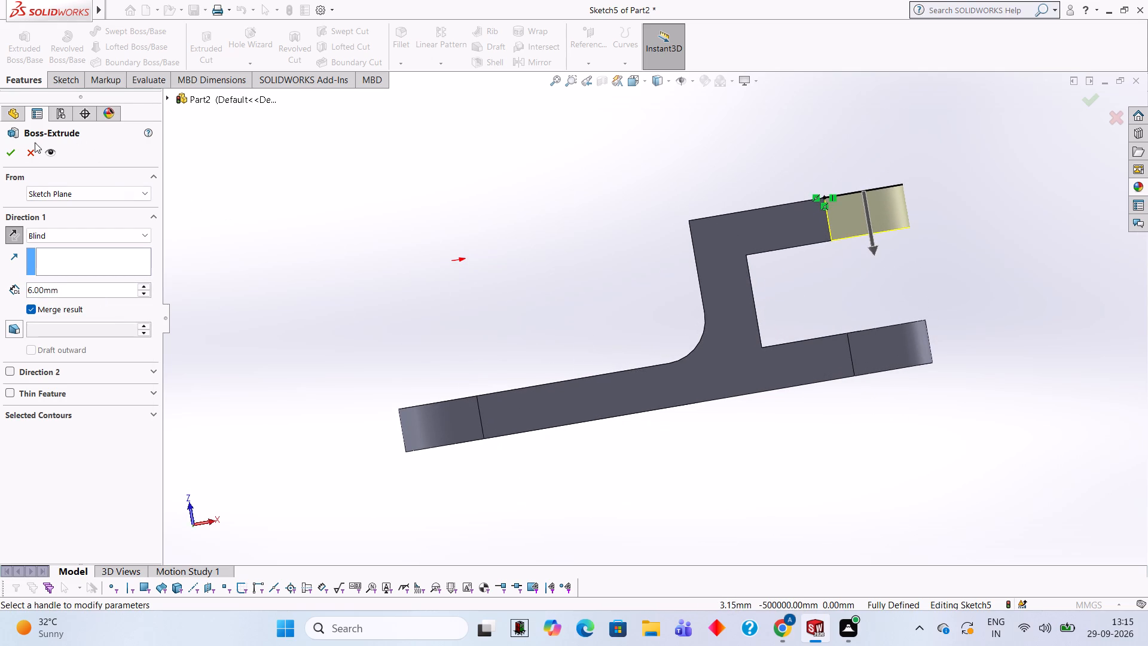
pyautogui.click(12, 148)
pyautogui.click(527, 314)
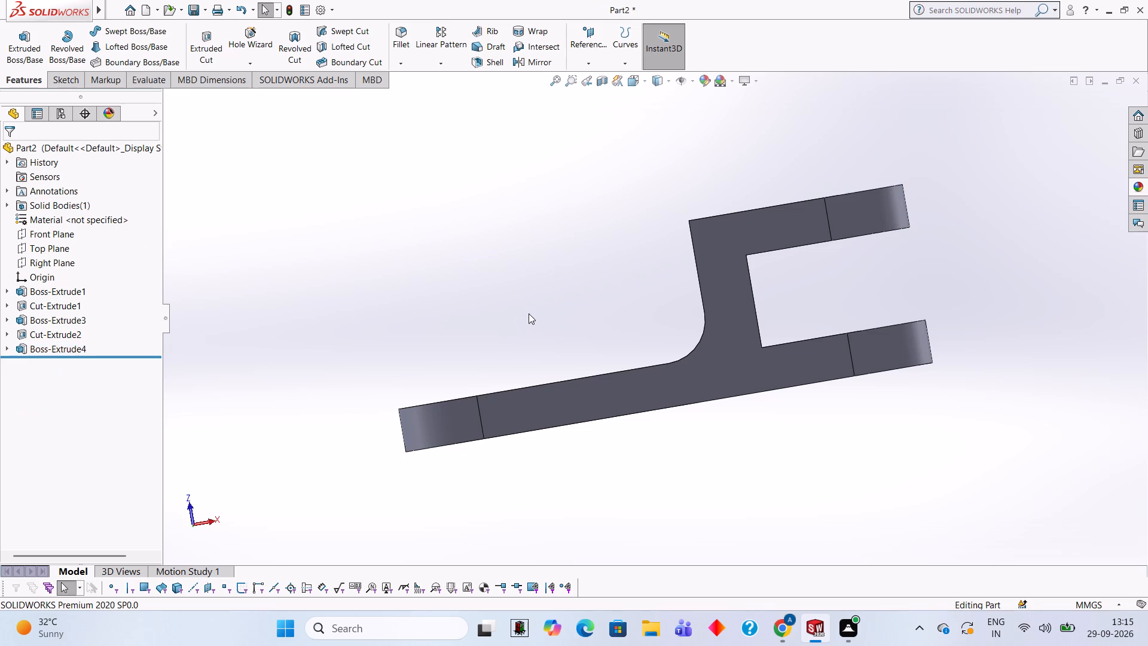
# On the upper arm's outer flat face, sketch a 10 mm diameter circle centred on the rounded end's arc centre.
pyautogui.moveTo(765, 422); pyautogui.dragTo(807, 373, button='middle')
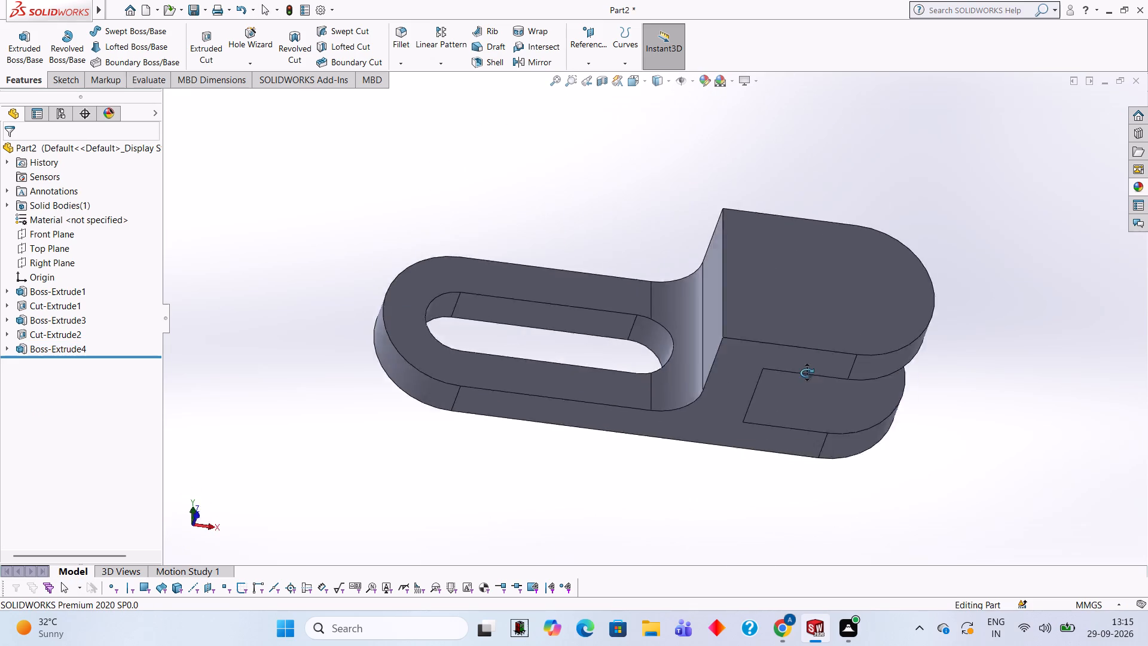
pyautogui.moveTo(807, 373); pyautogui.dragTo(781, 421, button='middle')
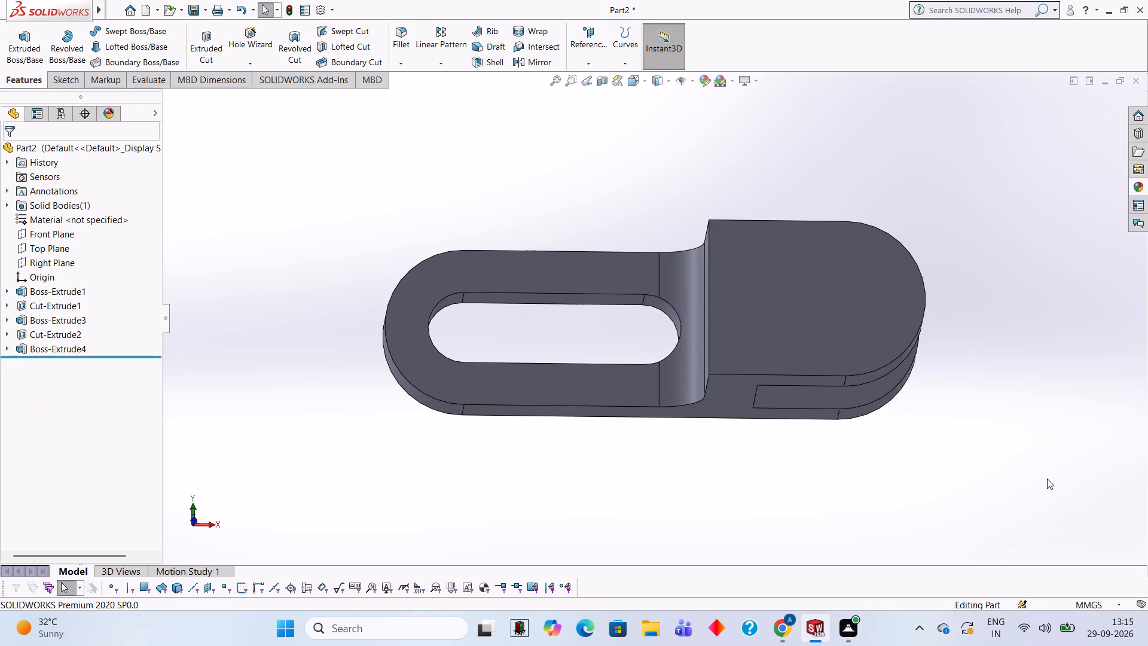
pyautogui.moveTo(939, 412); pyautogui.dragTo(945, 454, button='middle')
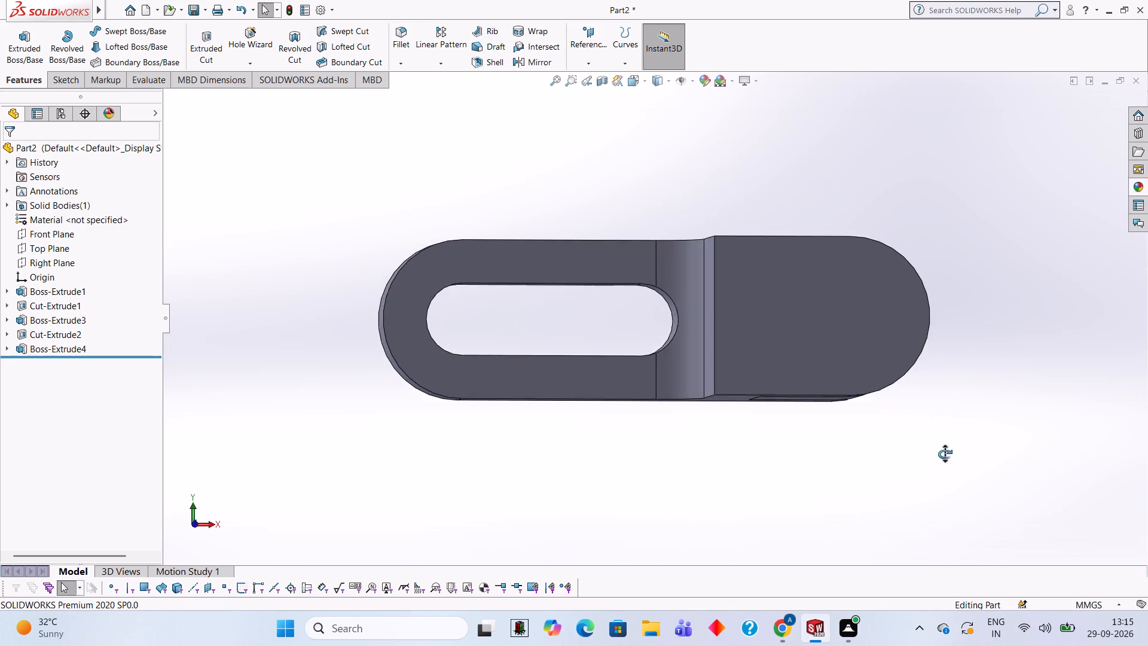
pyautogui.moveTo(945, 454); pyautogui.dragTo(933, 264, button='middle')
pyautogui.scroll(1, 932, 263)
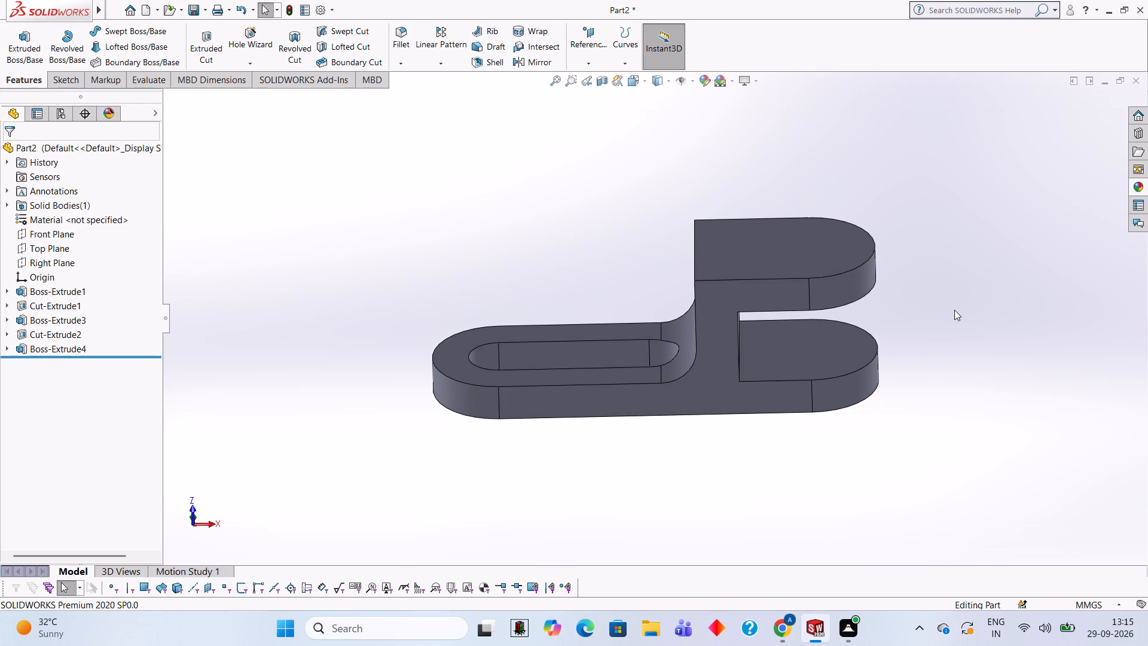
pyautogui.moveTo(975, 290); pyautogui.dragTo(993, 459, button='middle')
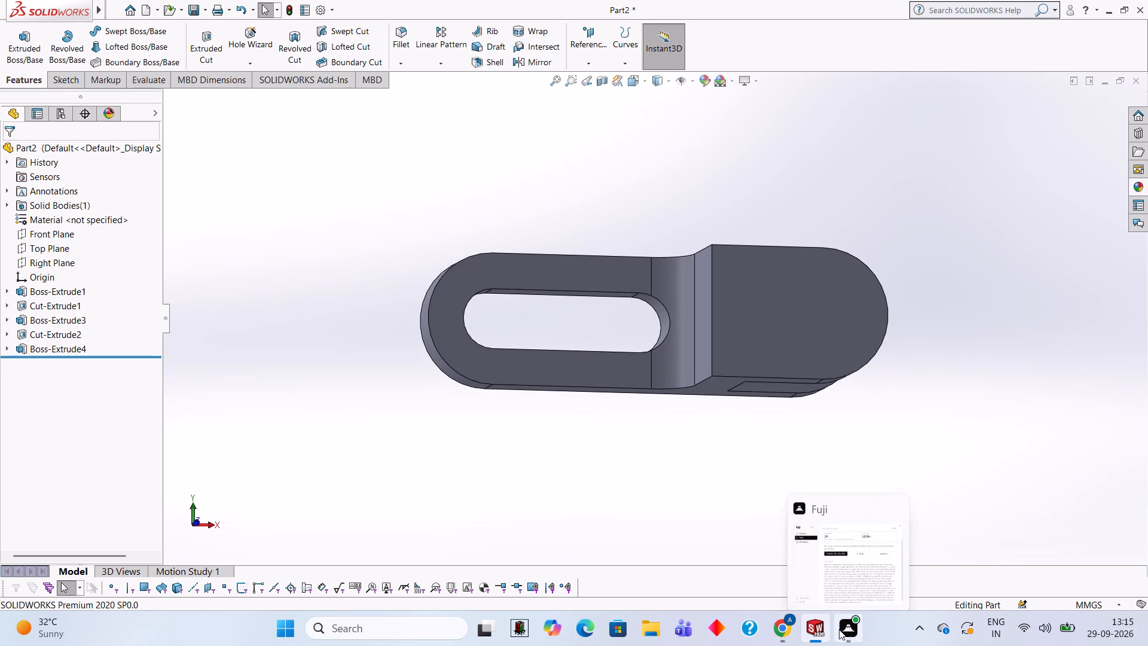
pyautogui.click(789, 307)
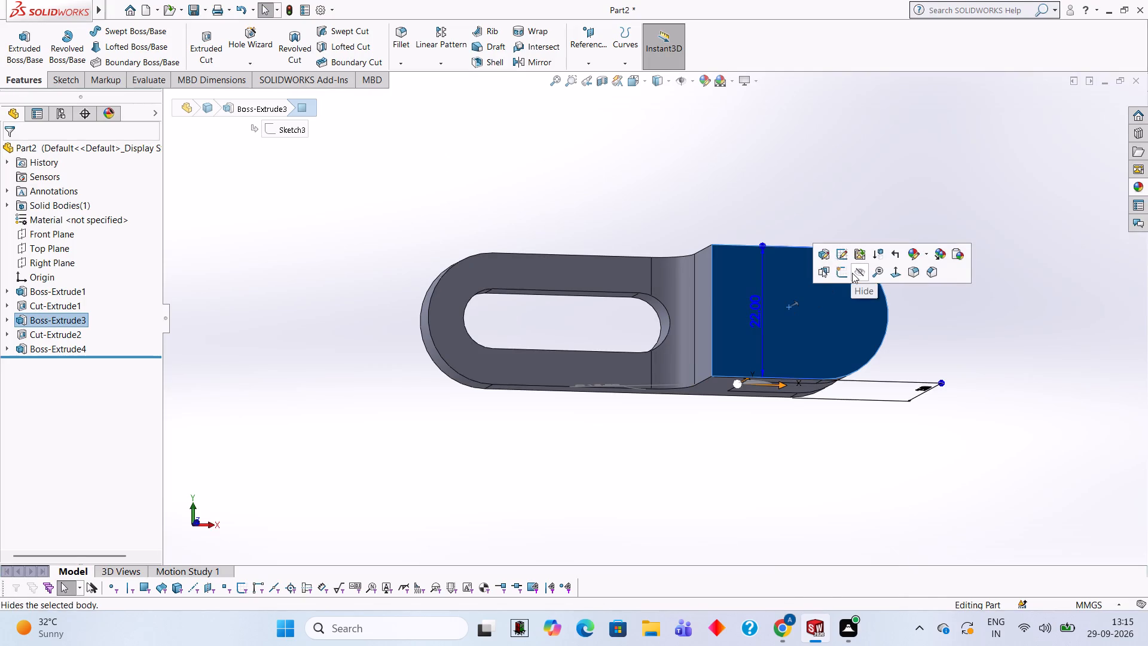
pyautogui.click(844, 273)
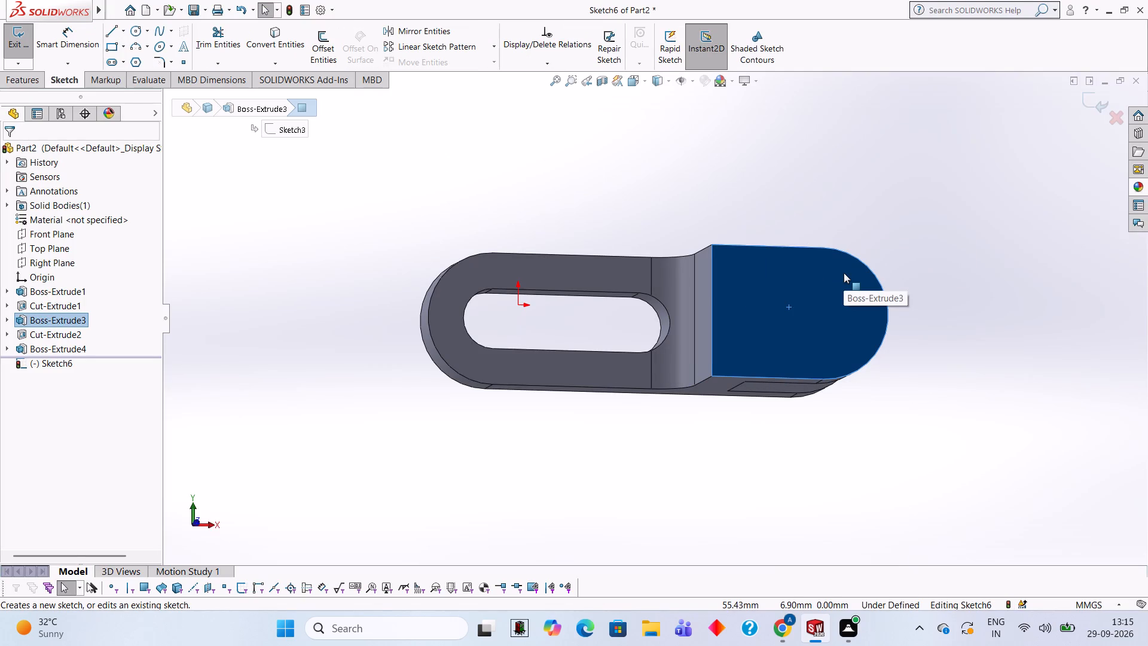
pyautogui.hotkey('ctrl', '8')
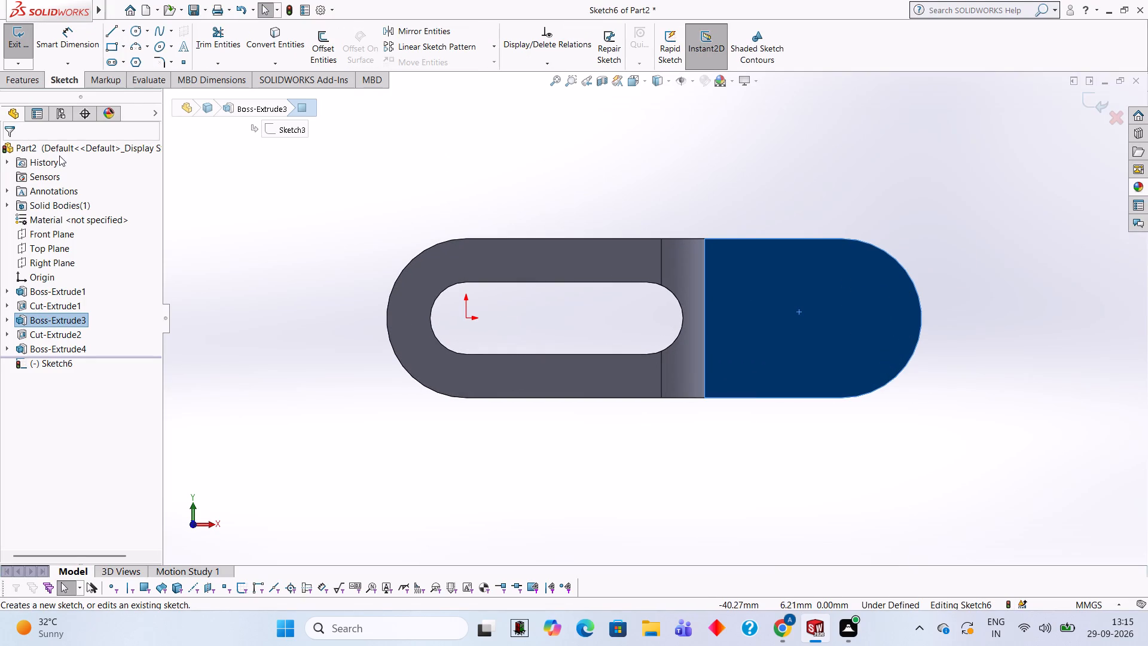
pyautogui.click(136, 35)
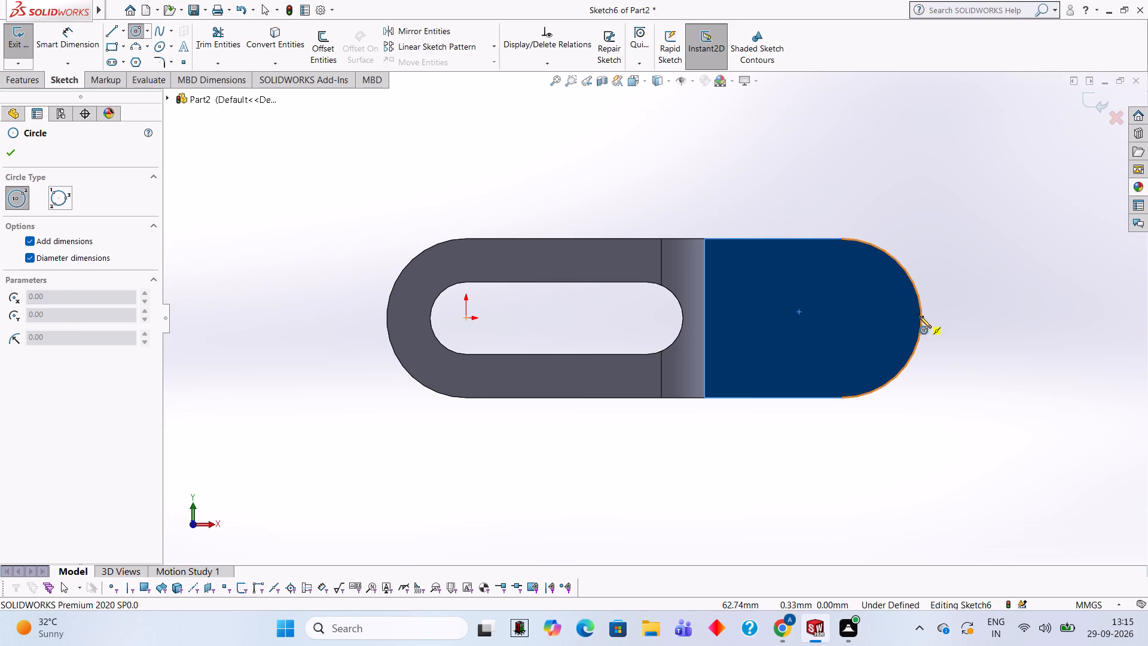
pyautogui.click(841, 318)
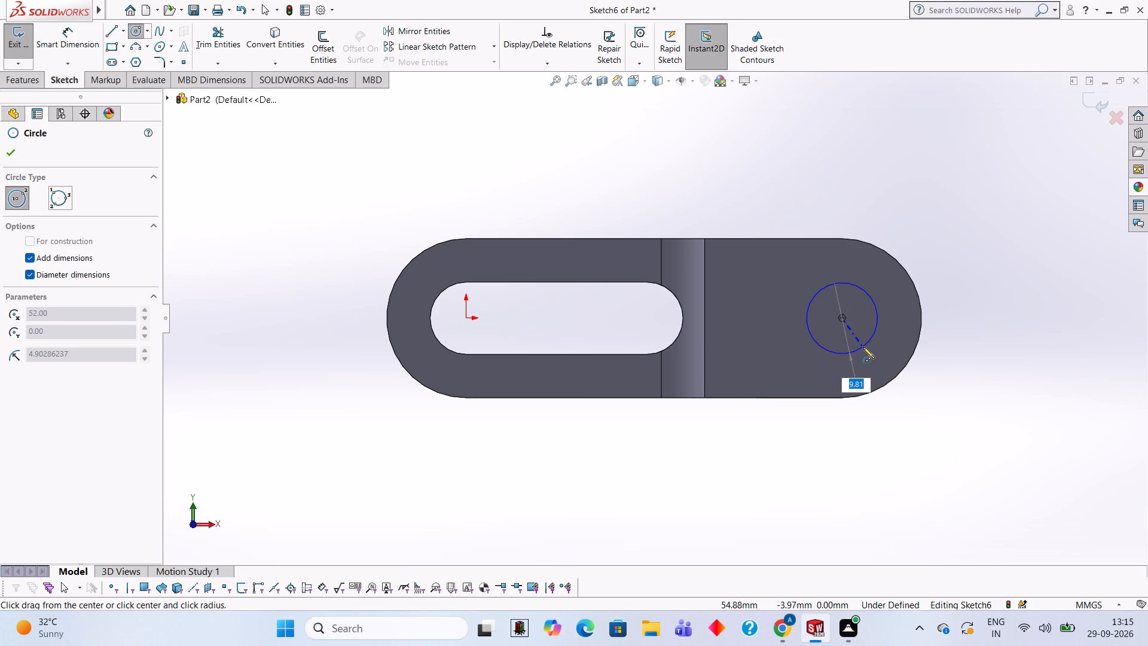
pyautogui.write('10')
pyautogui.press('Return')
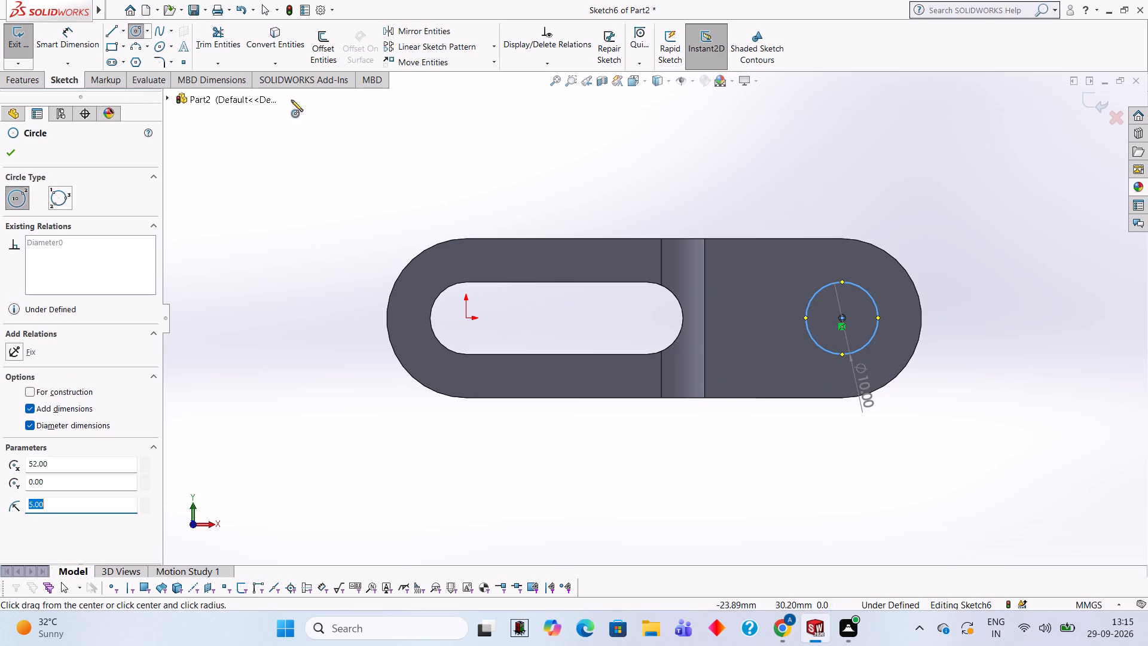
# Cut-extrude the 10 mm circle as a blind cut 25 mm deep through both fork arms.
pyautogui.click(17, 85)
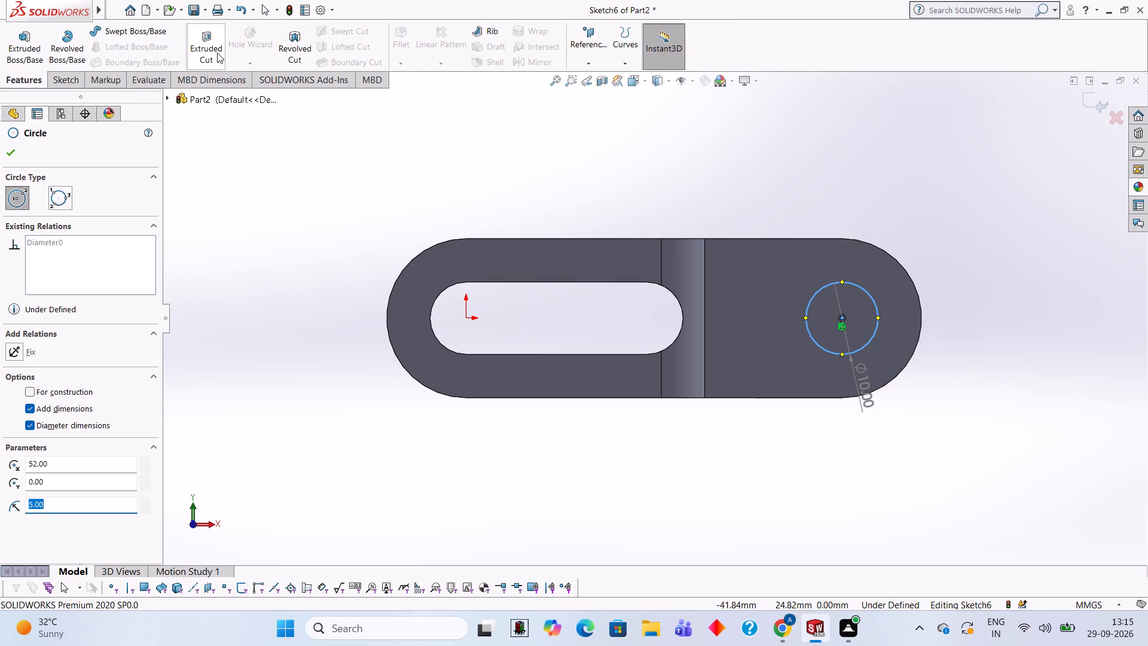
pyautogui.click(216, 48)
pyautogui.moveTo(647, 516); pyautogui.dragTo(640, 466, button='middle')
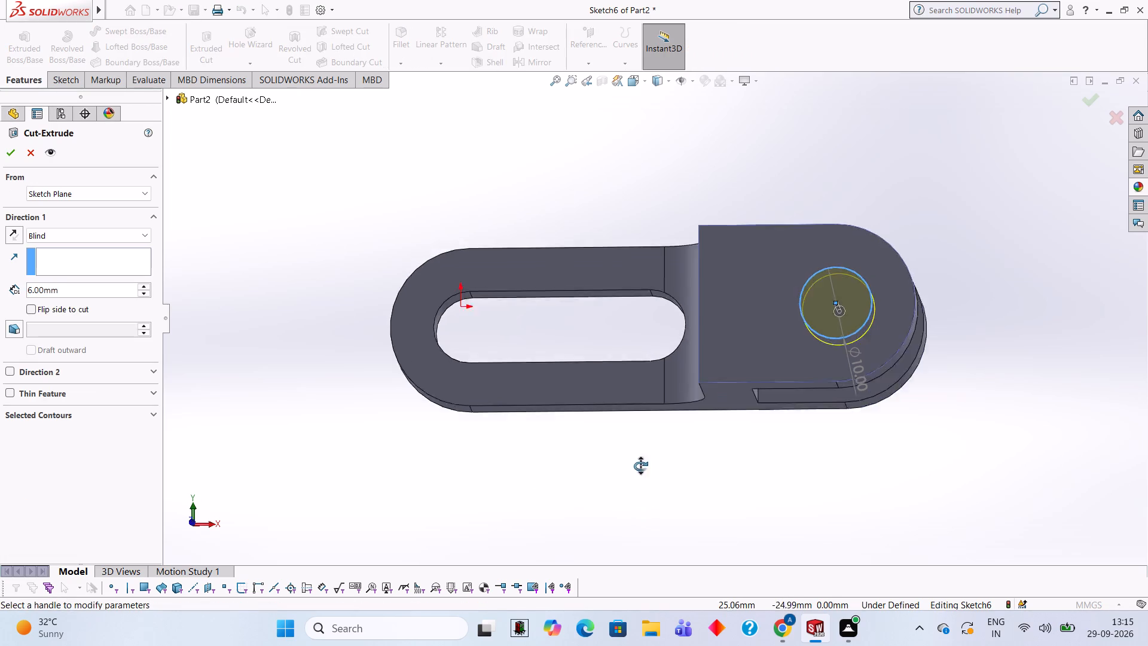
pyautogui.moveTo(640, 466); pyautogui.dragTo(639, 371, button='middle')
pyautogui.click(124, 289)
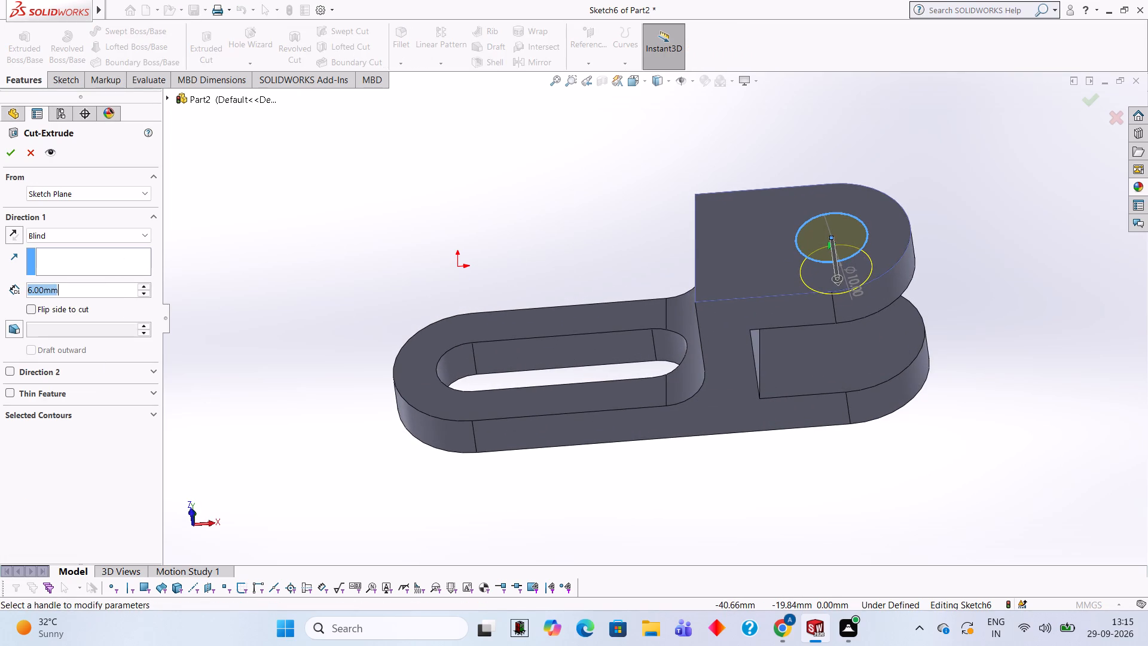
pyautogui.press('BackSpace')
pyautogui.press('BackSpace')
pyautogui.press('BackSpace')
pyautogui.press('BackSpace')
pyautogui.press('BackSpace')
pyautogui.press('BackSpace')
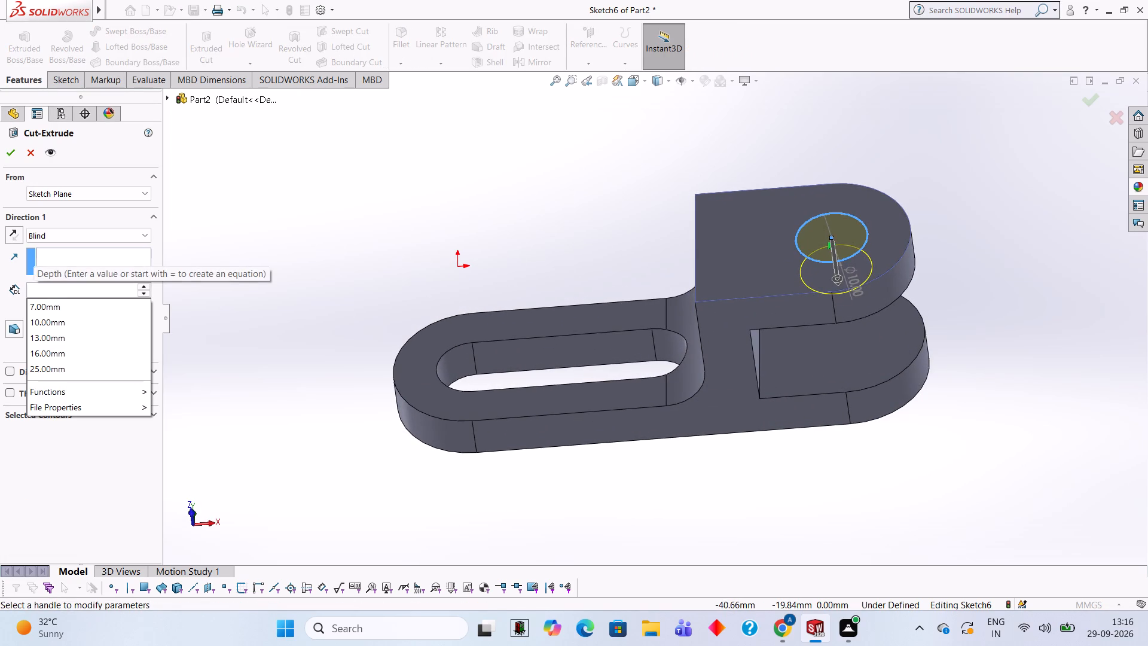
pyautogui.write('25')
pyautogui.press('Return')
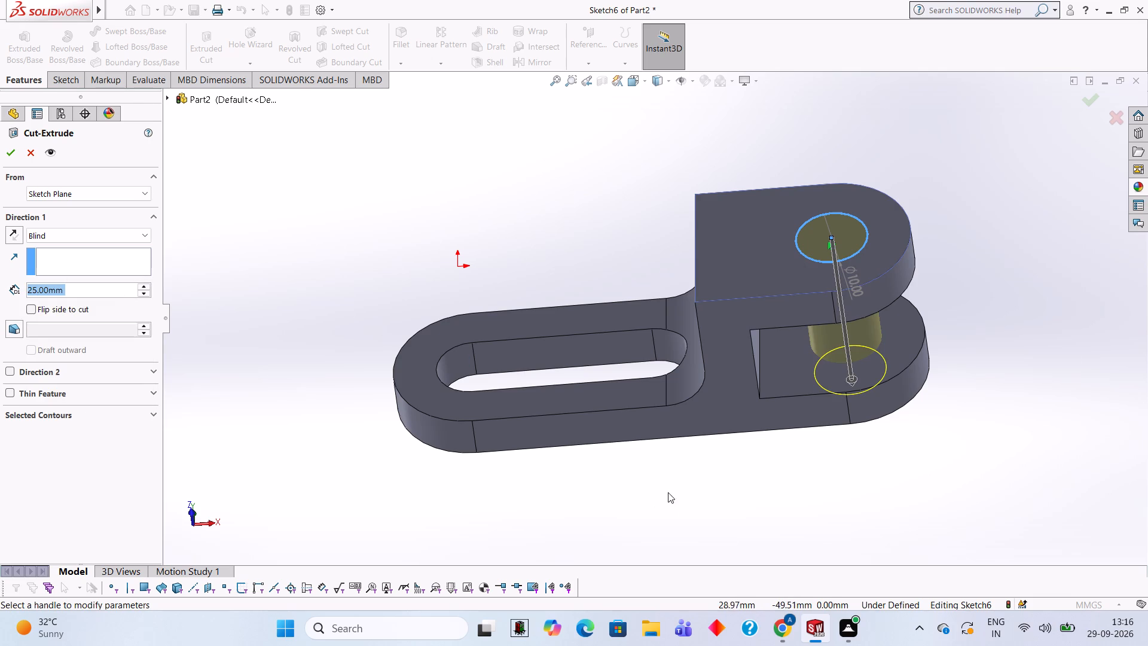
pyautogui.moveTo(670, 492); pyautogui.dragTo(649, 328, button='middle')
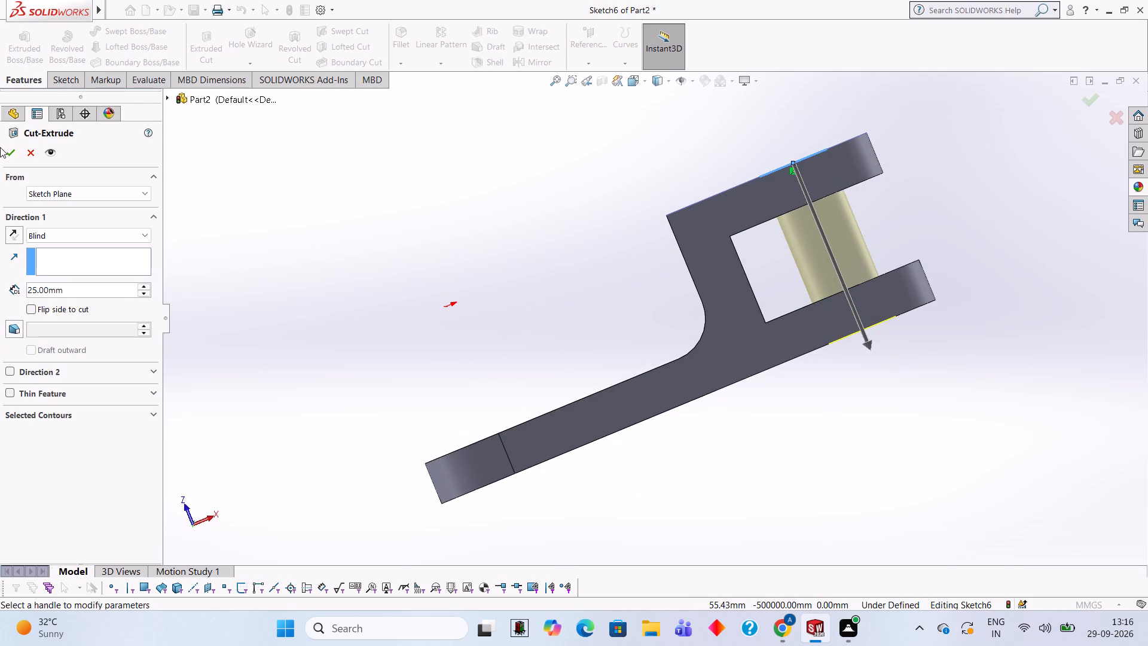
pyautogui.click(7, 151)
pyautogui.click(221, 191)
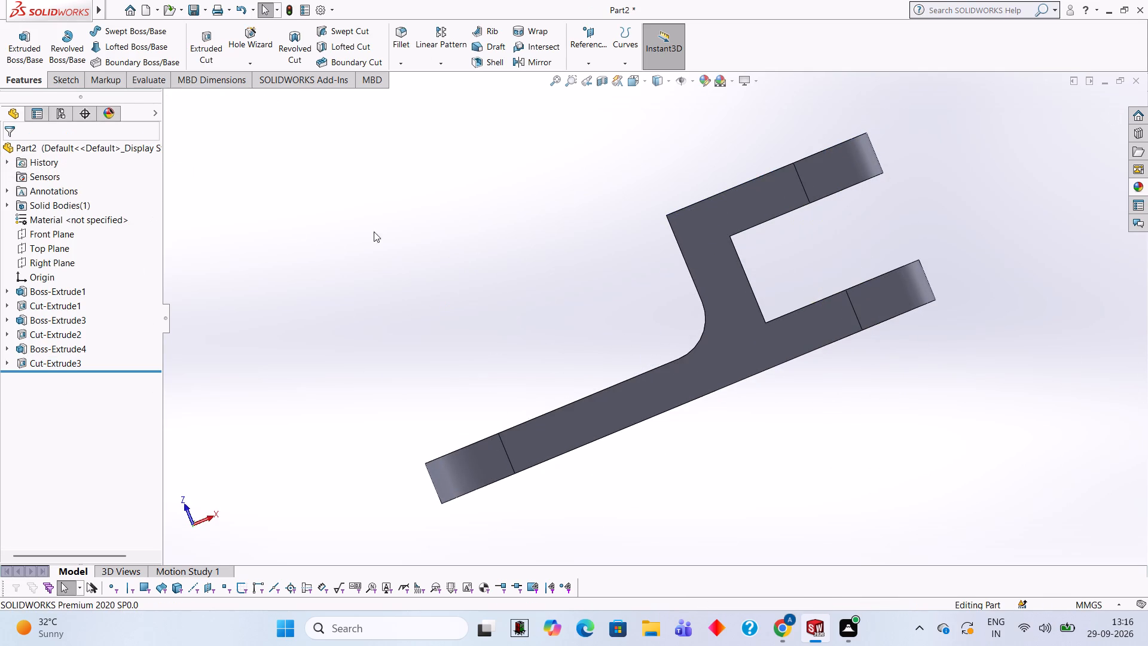
# Examine the bracket from several angles, checking the holes through both fork arms and the slotted plate.
pyautogui.moveTo(376, 233); pyautogui.dragTo(436, 419, button='middle')
pyautogui.moveTo(651, 250); pyautogui.dragTo(618, 317, button='middle')
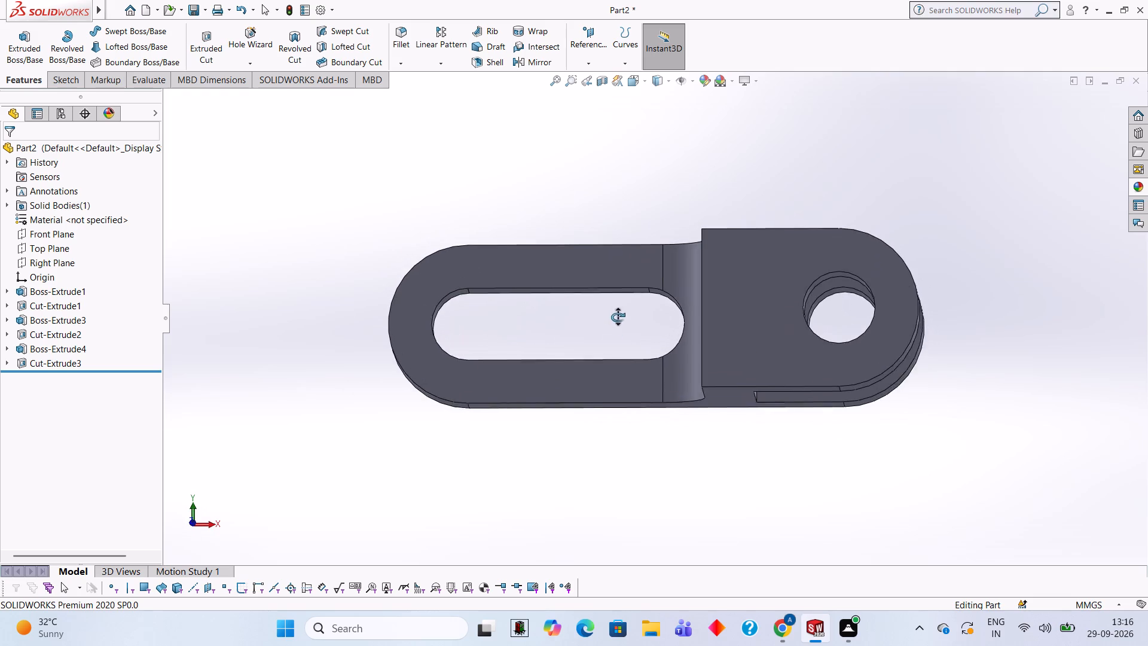
pyautogui.moveTo(618, 317); pyautogui.dragTo(620, 317, button='middle')
pyautogui.scroll(1, 783, 470)
pyautogui.moveTo(780, 462); pyautogui.dragTo(805, 324, button='middle')
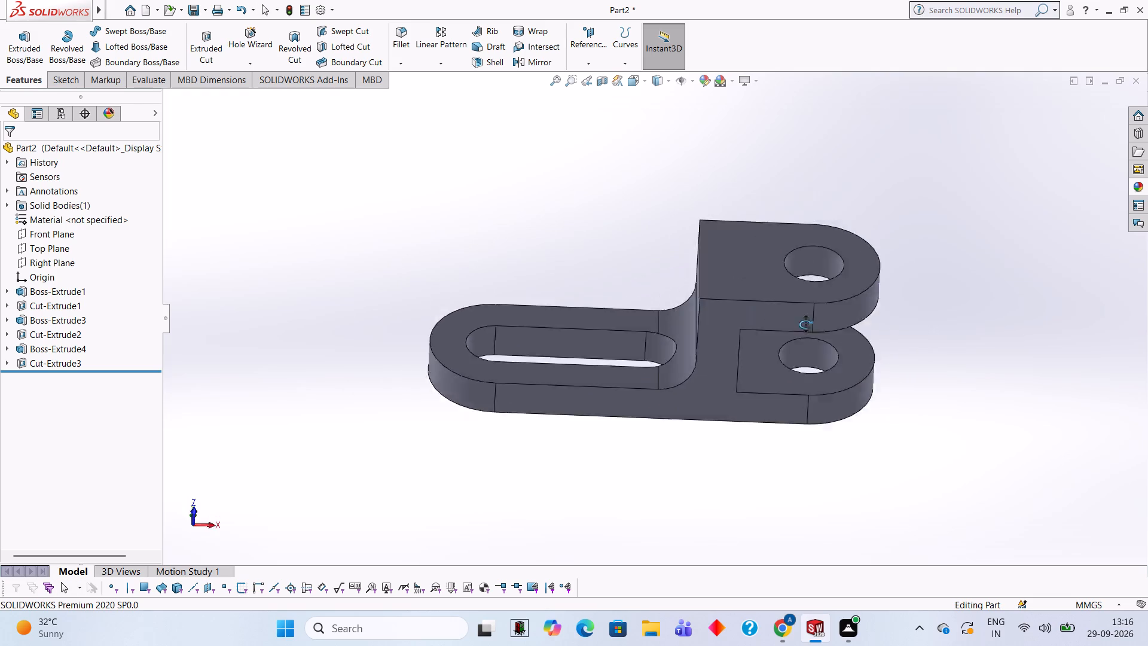
pyautogui.moveTo(805, 324); pyautogui.dragTo(703, 425, button='middle')
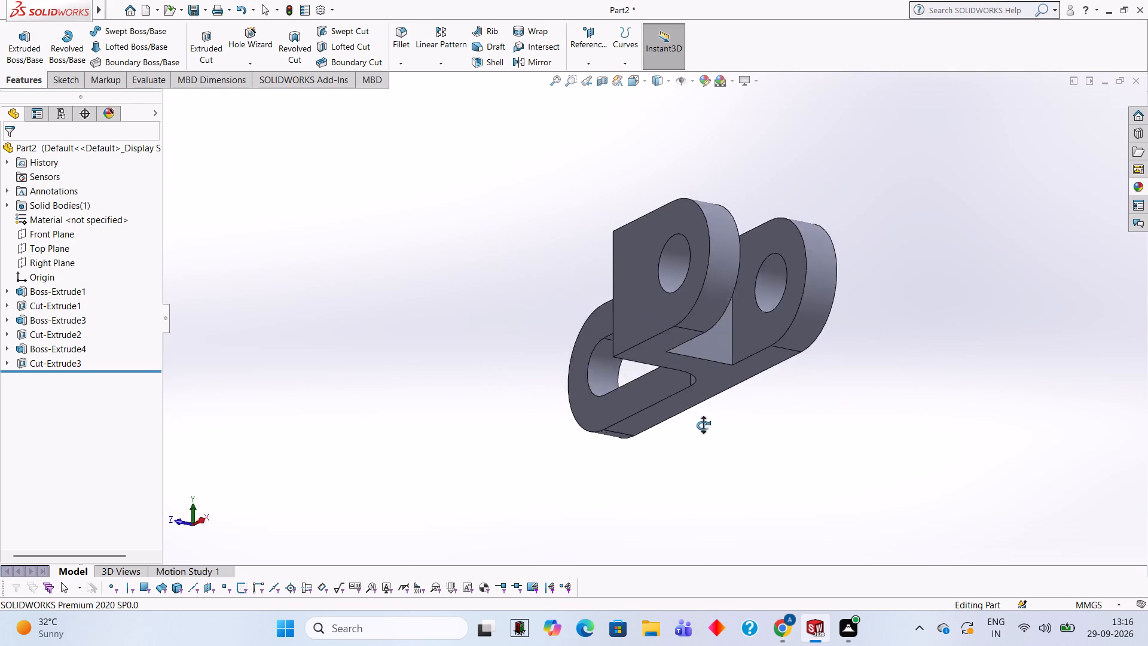
pyautogui.moveTo(703, 425); pyautogui.dragTo(777, 359, button='middle')
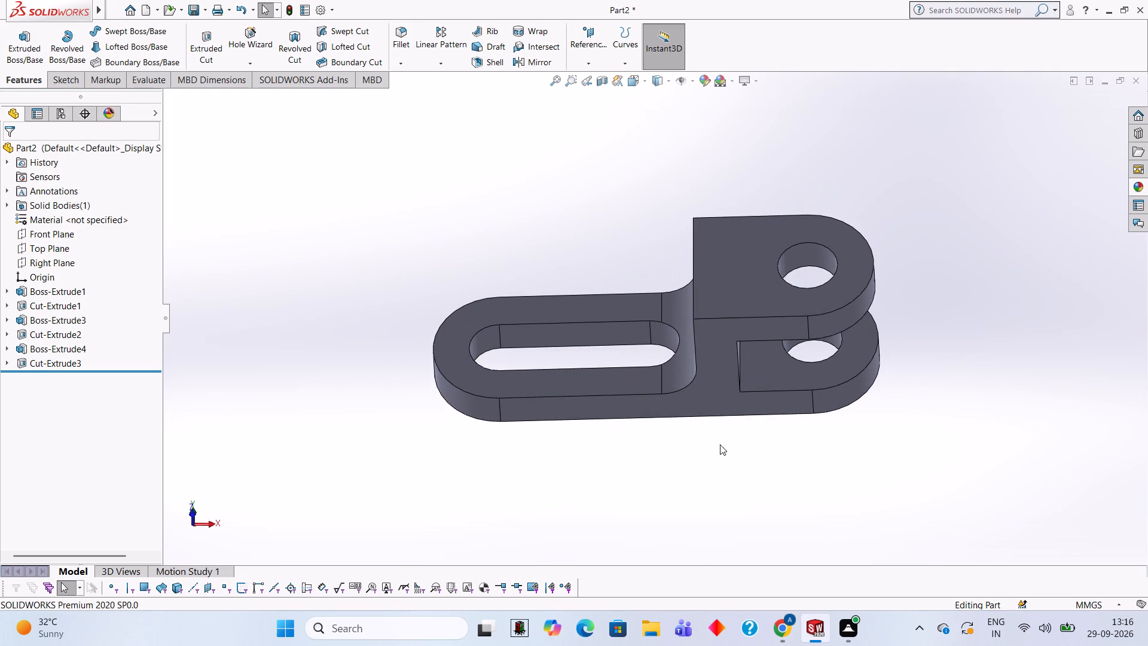
pyautogui.moveTo(936, 441); pyautogui.dragTo(943, 349, button='middle')
pyautogui.moveTo(945, 342); pyautogui.dragTo(948, 425, button='middle')
pyautogui.moveTo(673, 484); pyautogui.dragTo(682, 388, button='middle')
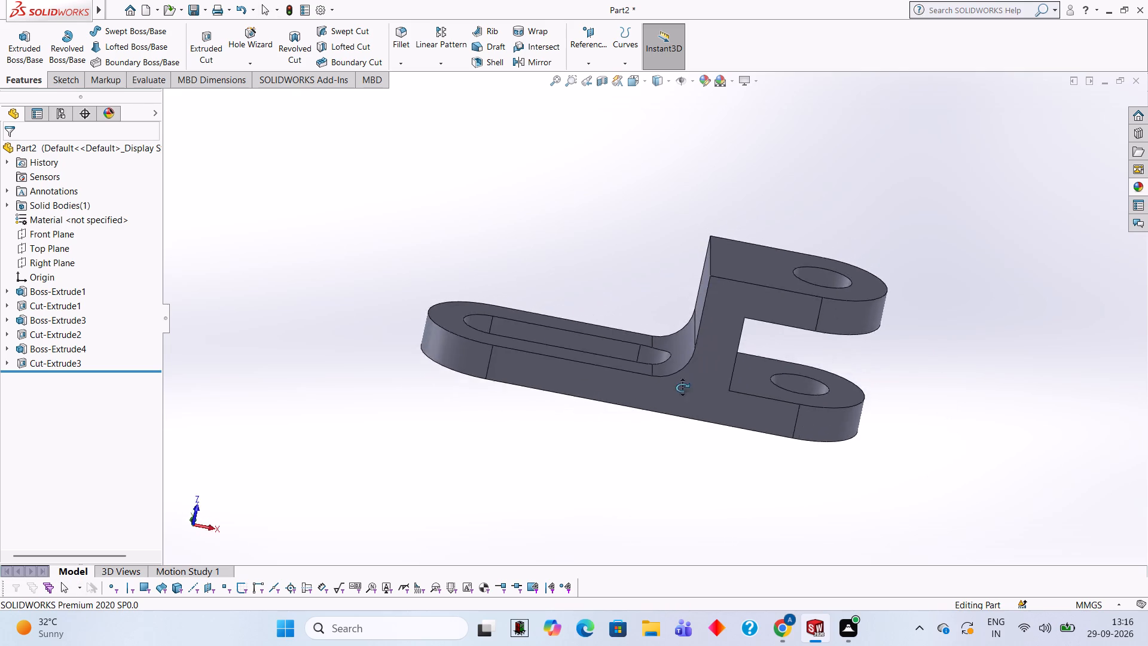
pyautogui.moveTo(682, 388); pyautogui.dragTo(682, 324, button='middle')
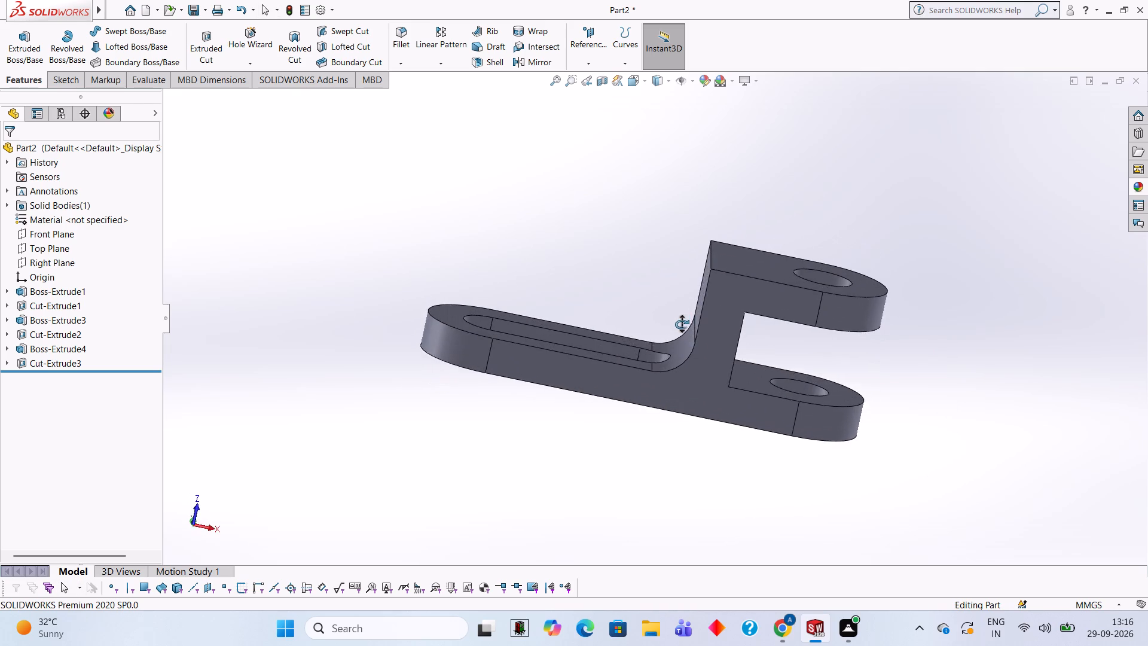
# Apply the Blue LED appearance from the Lights category to the whole bracket body.
pyautogui.moveTo(682, 324); pyautogui.dragTo(683, 422, button='middle')
pyautogui.middleClick(682, 443)
pyautogui.moveTo(672, 438); pyautogui.dragTo(658, 428, button='middle')
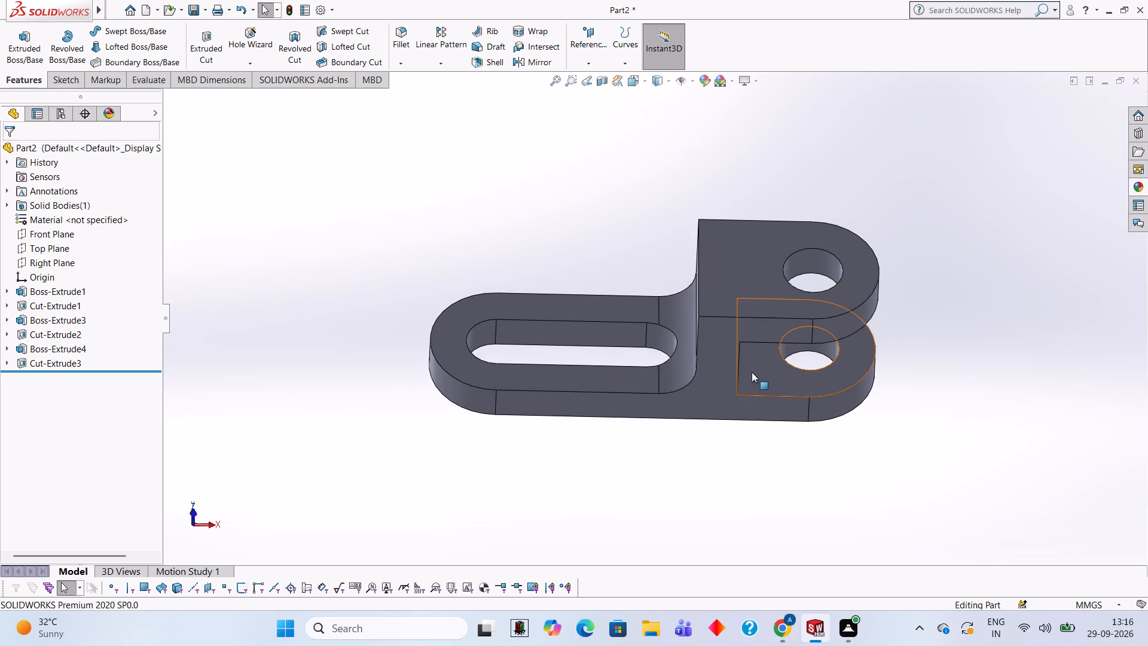
pyautogui.click(1143, 191)
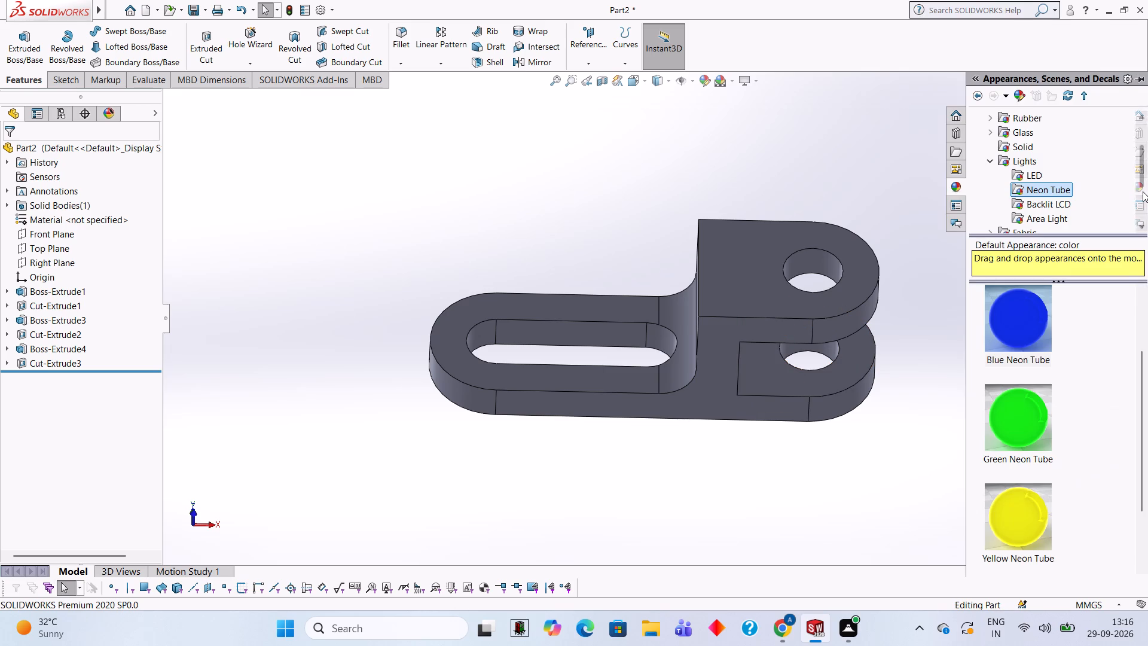
pyautogui.click(1048, 201)
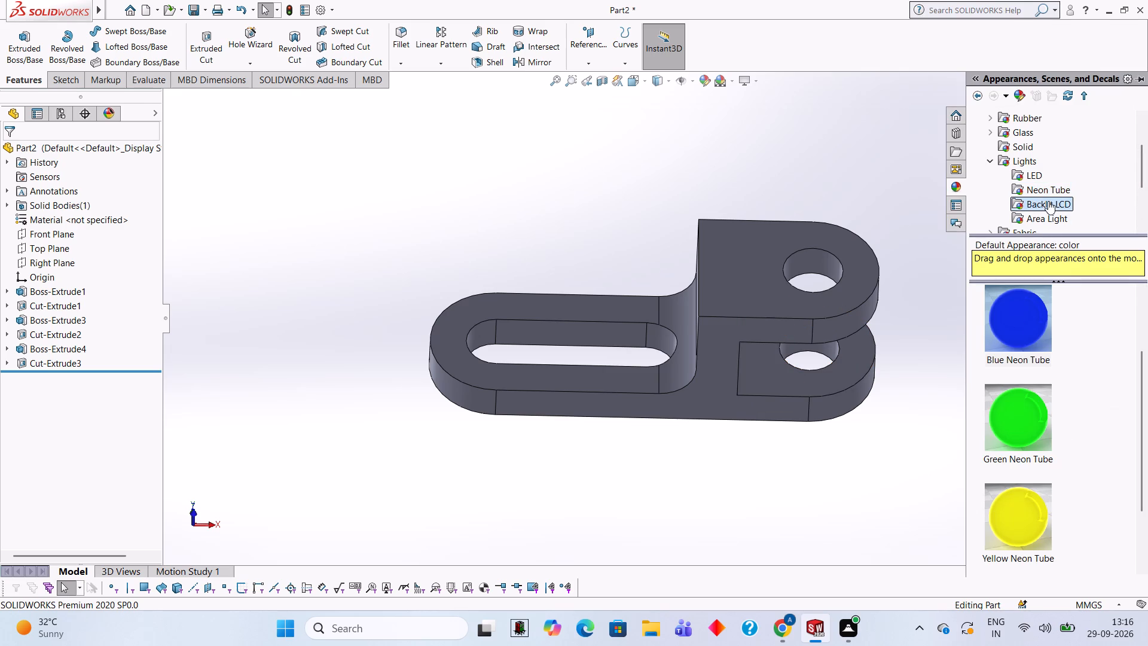
pyautogui.click(1051, 217)
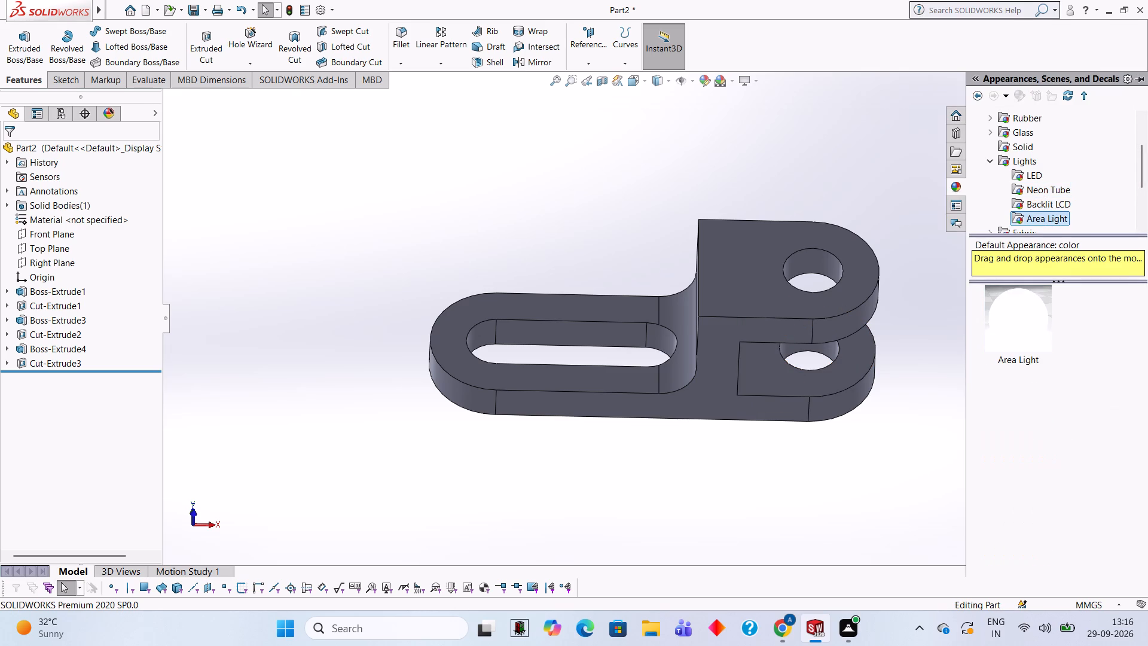
pyautogui.click(1032, 182)
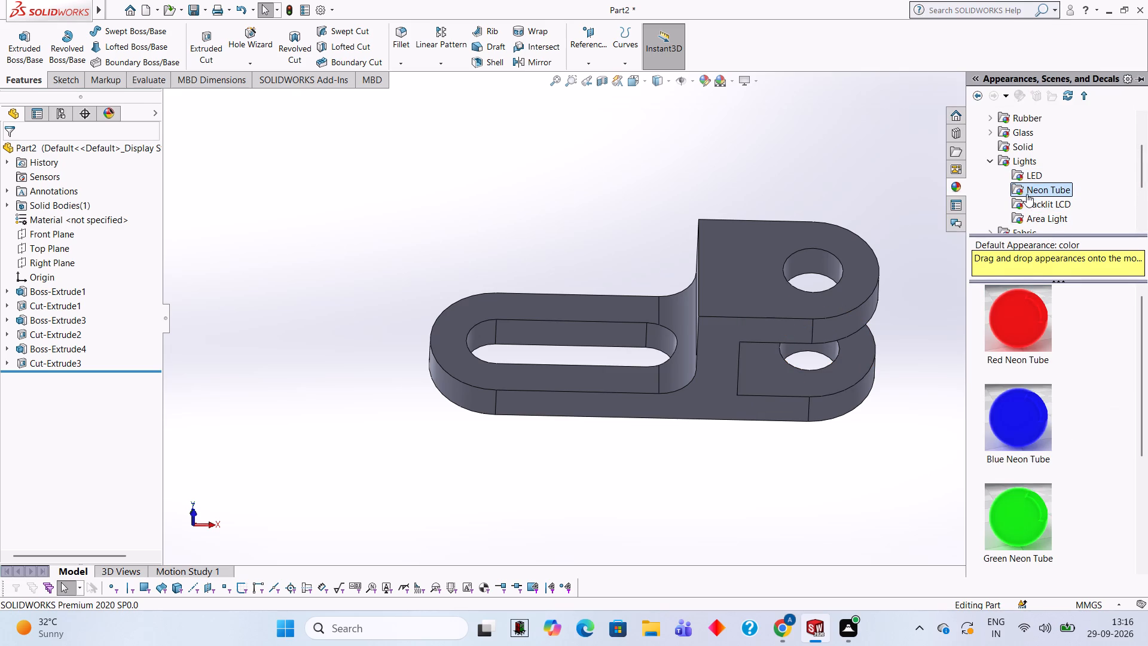
pyautogui.click(1034, 179)
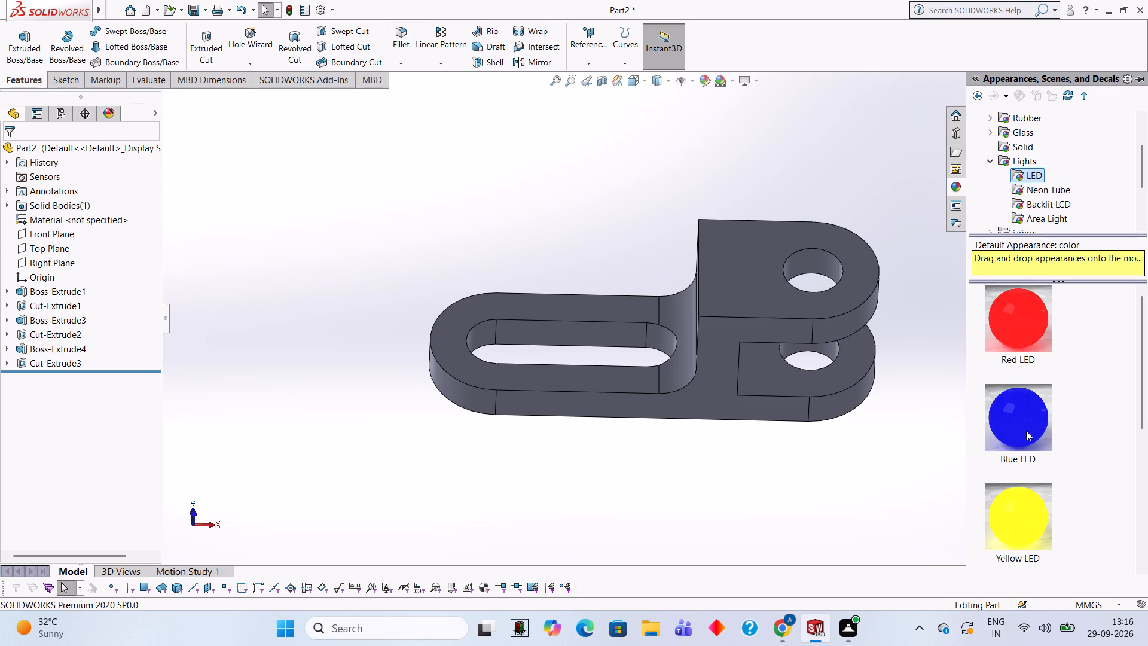
pyautogui.moveTo(1026, 431); pyautogui.dragTo(717, 326)
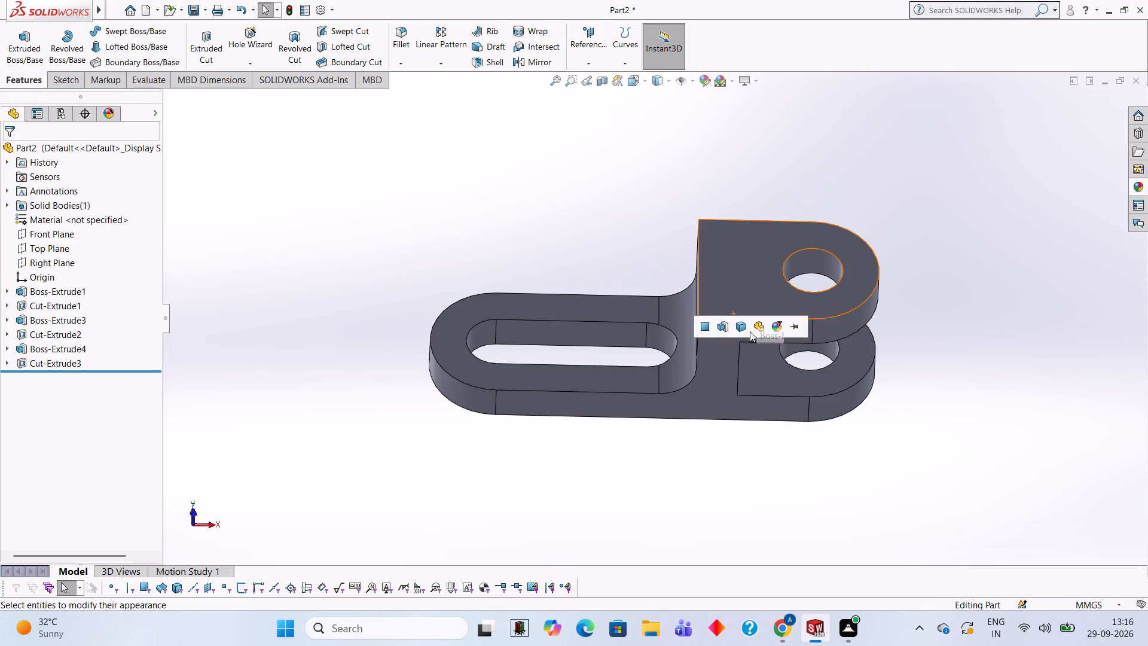
pyautogui.click(741, 326)
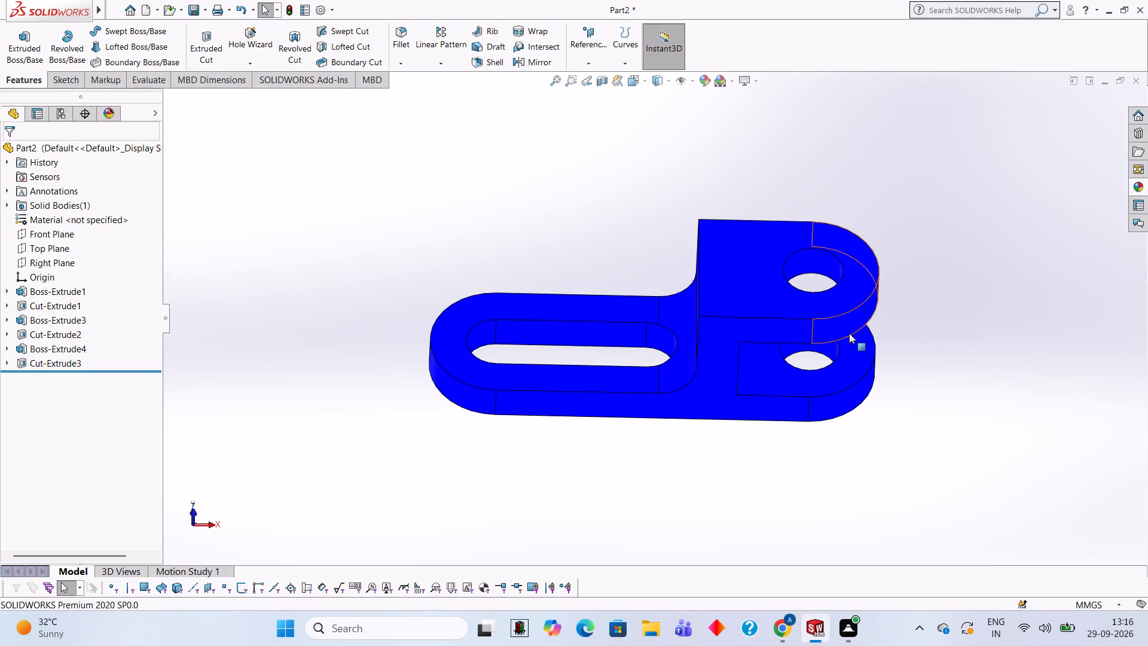
# Apply the Red LED appearance to the slot cut's inner walls in the plate.
pyautogui.moveTo(784, 465); pyautogui.dragTo(776, 359, button='middle')
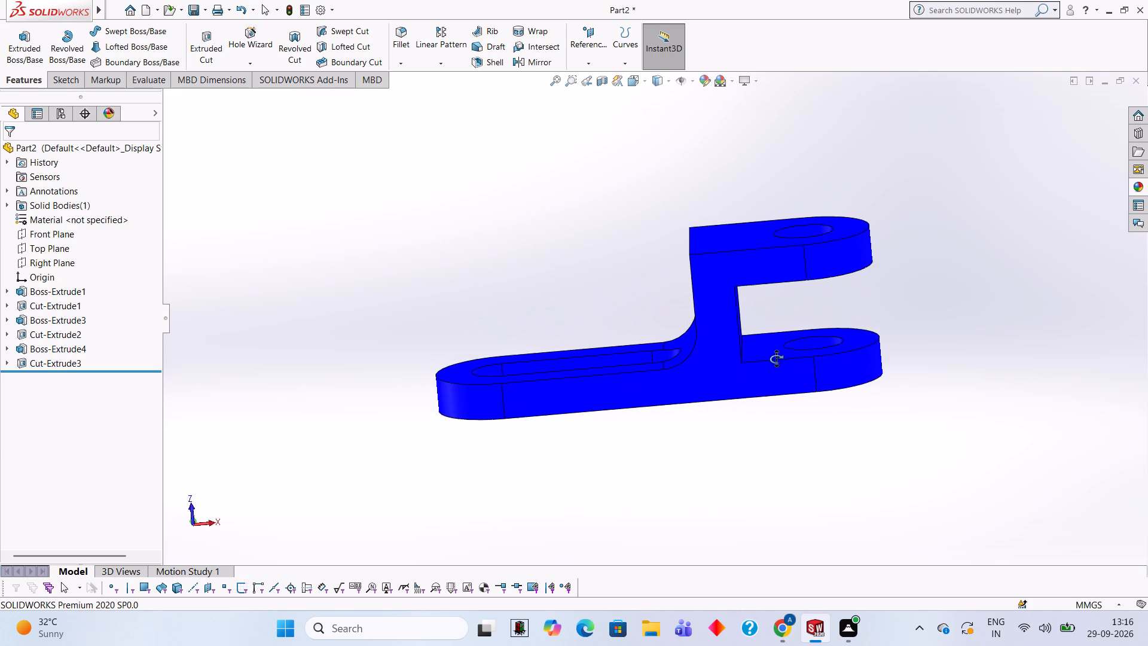
pyautogui.moveTo(776, 359); pyautogui.dragTo(779, 360, button='middle')
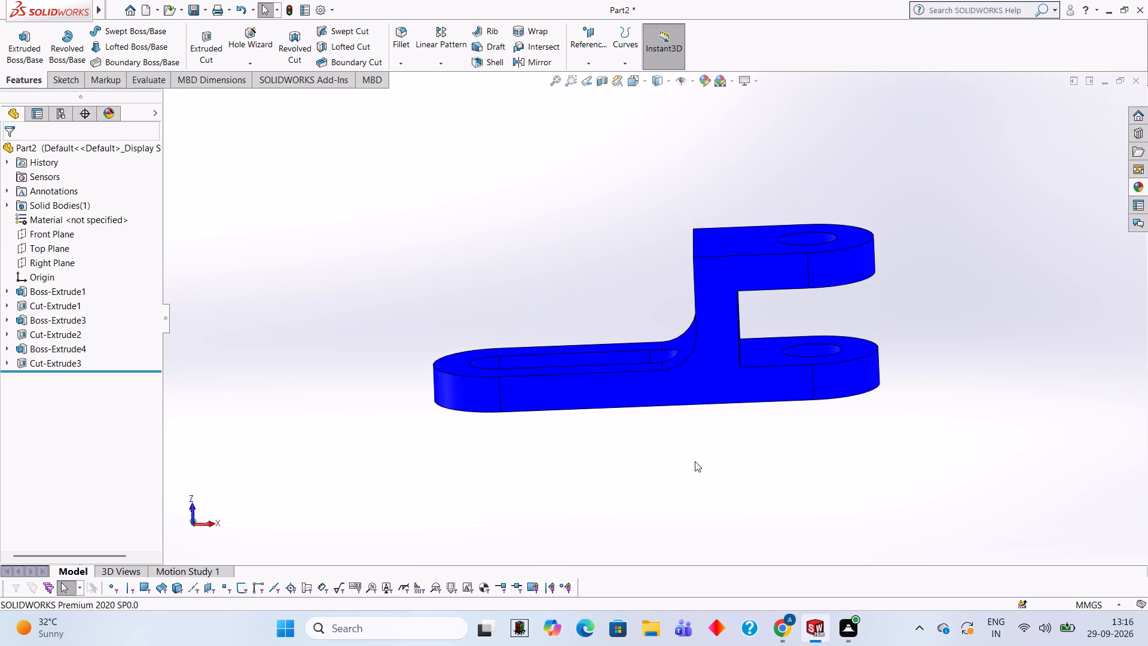
pyautogui.moveTo(662, 434); pyautogui.dragTo(688, 482, button='middle')
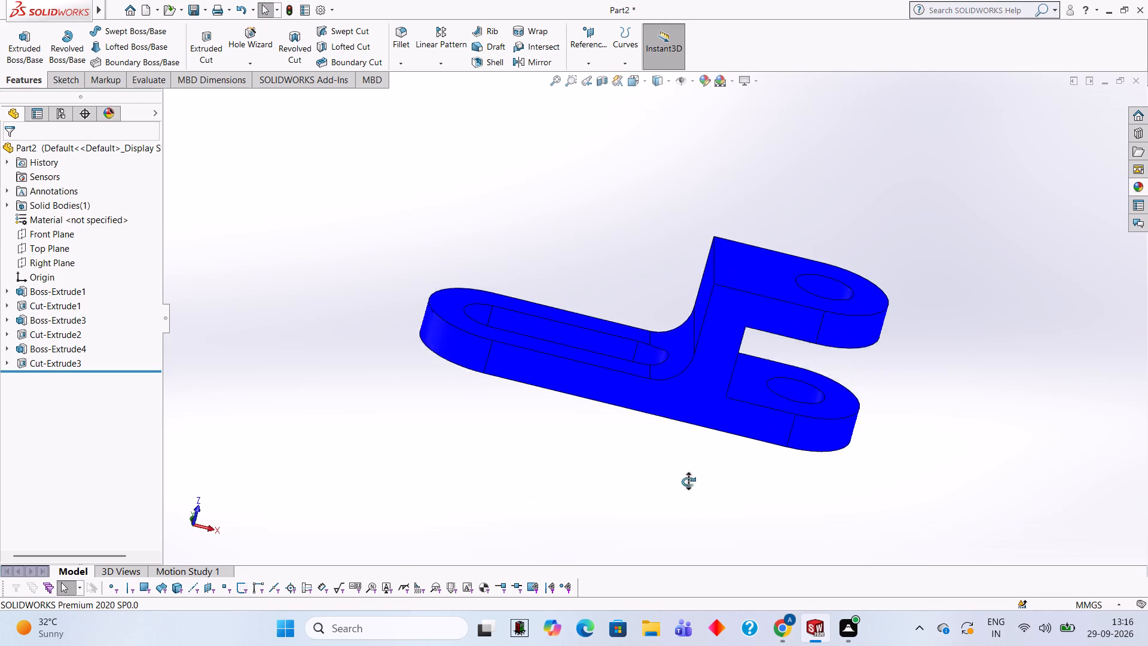
pyautogui.moveTo(688, 482); pyautogui.dragTo(681, 536, button='middle')
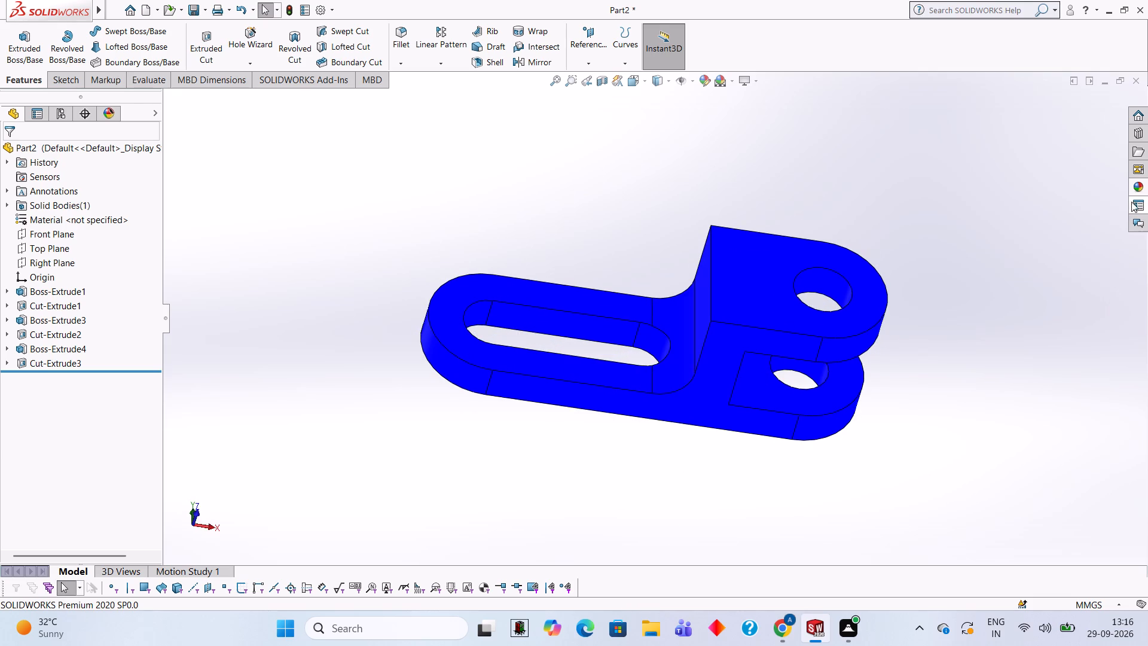
pyautogui.click(1143, 187)
pyautogui.moveTo(1032, 322); pyautogui.dragTo(662, 330)
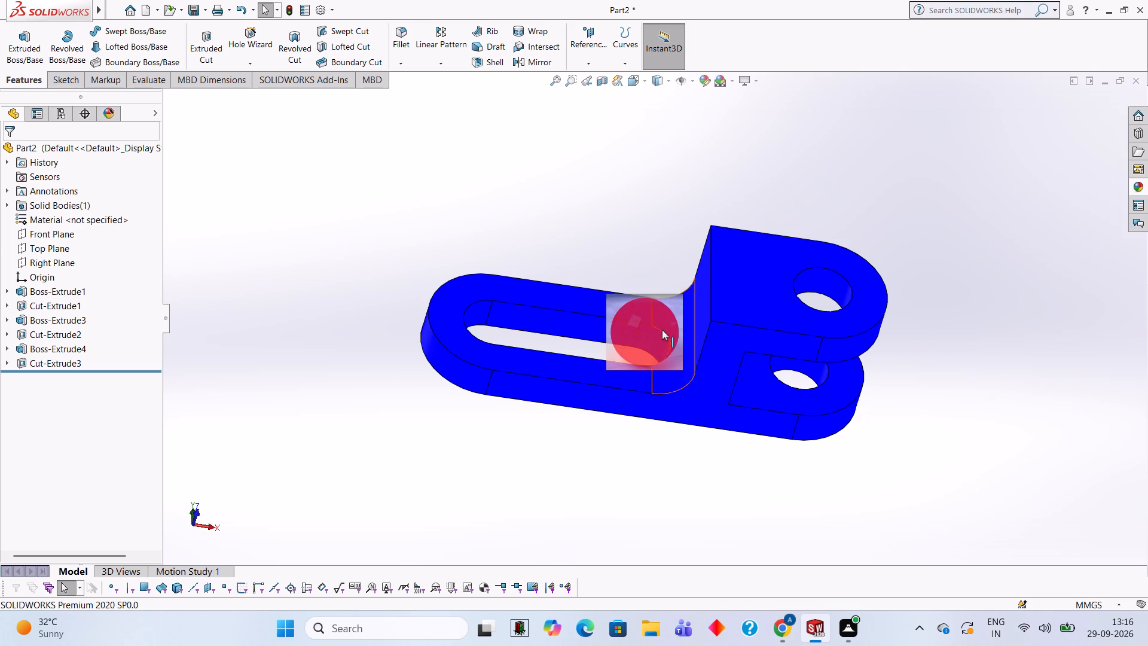
pyautogui.moveTo(662, 330); pyautogui.dragTo(652, 331)
pyautogui.click(652, 331)
# Apply the Red LED appearance to the hole cut's inner walls in both fork arms.
pyautogui.moveTo(674, 243); pyautogui.dragTo(695, 319, button='middle')
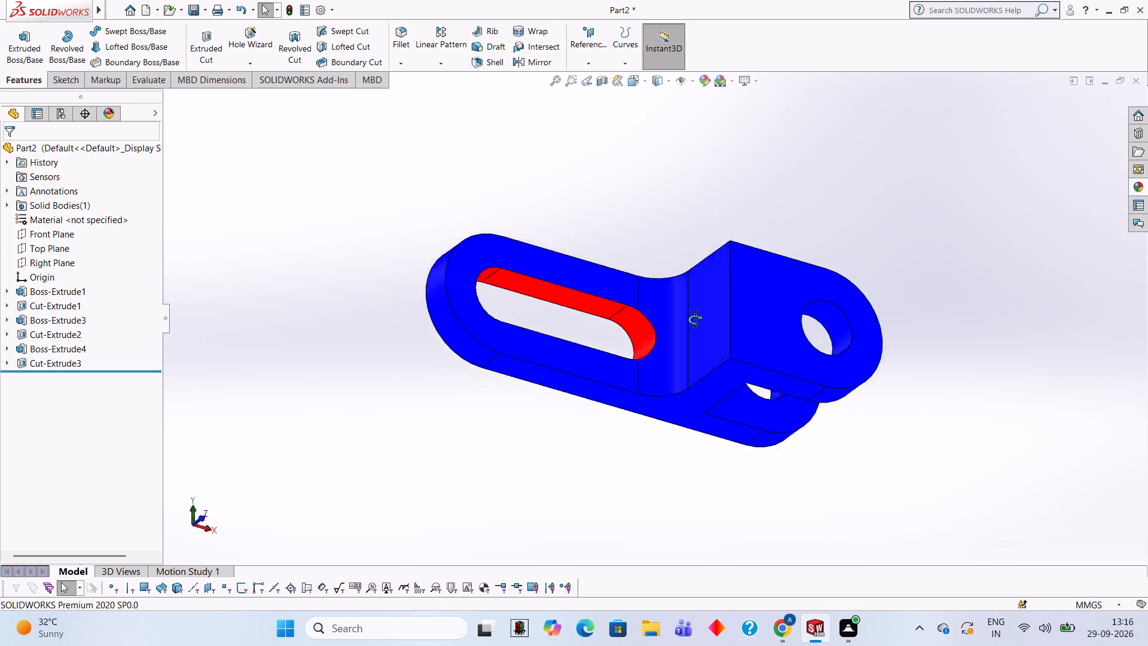
pyautogui.moveTo(695, 319); pyautogui.dragTo(696, 328, button='middle')
pyautogui.scroll(-1, 845, 397)
pyautogui.moveTo(837, 398); pyautogui.dragTo(825, 340, button='middle')
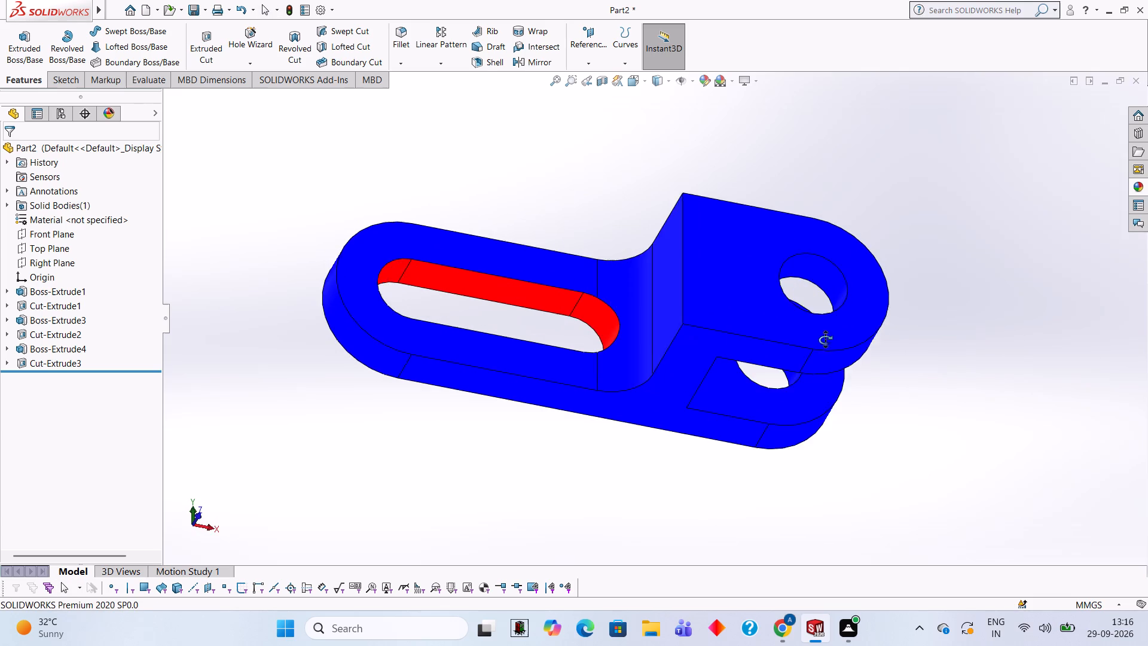
pyautogui.moveTo(825, 340); pyautogui.dragTo(829, 340, button='middle')
pyautogui.click(1138, 191)
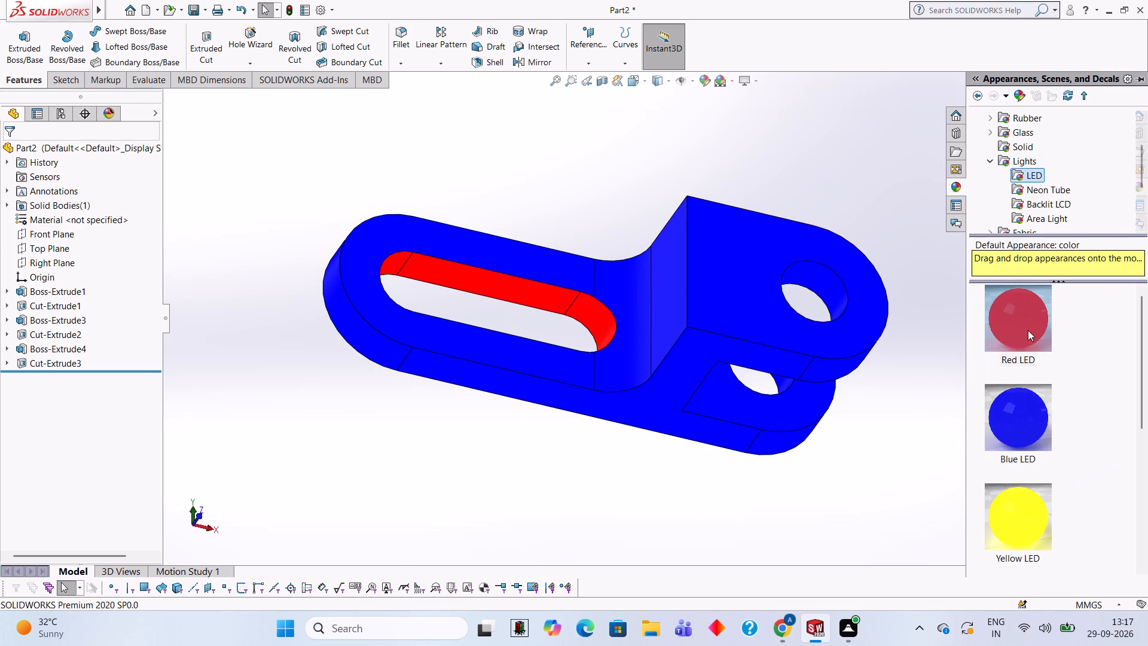
pyautogui.moveTo(1021, 321); pyautogui.dragTo(841, 283)
pyautogui.click(841, 283)
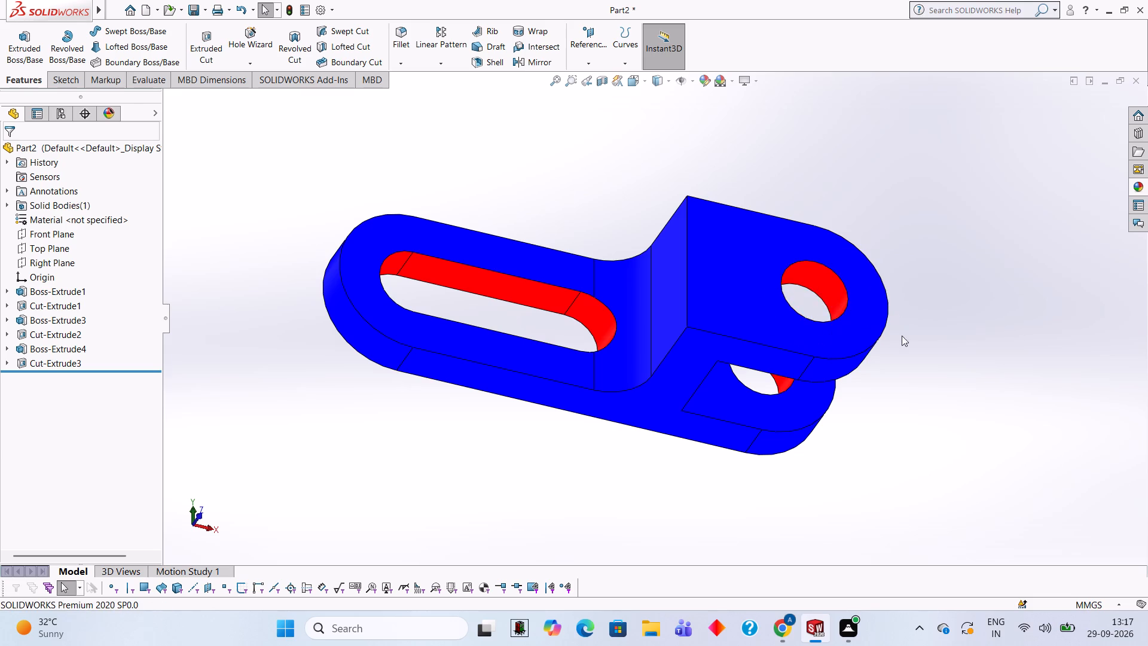
# Apply the Yellow LED appearance to the Boss-Extrude3 feature, covering the fork's upper arm face, upright and fillet.
pyautogui.moveTo(977, 345); pyautogui.dragTo(968, 362, button='middle')
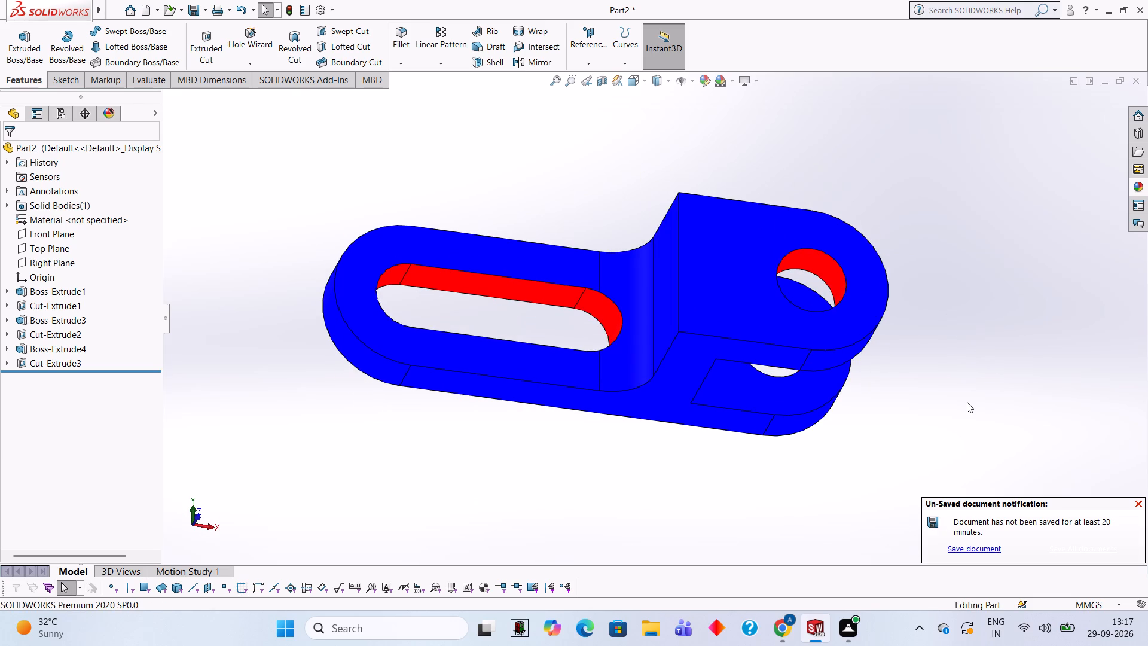
pyautogui.click(1136, 191)
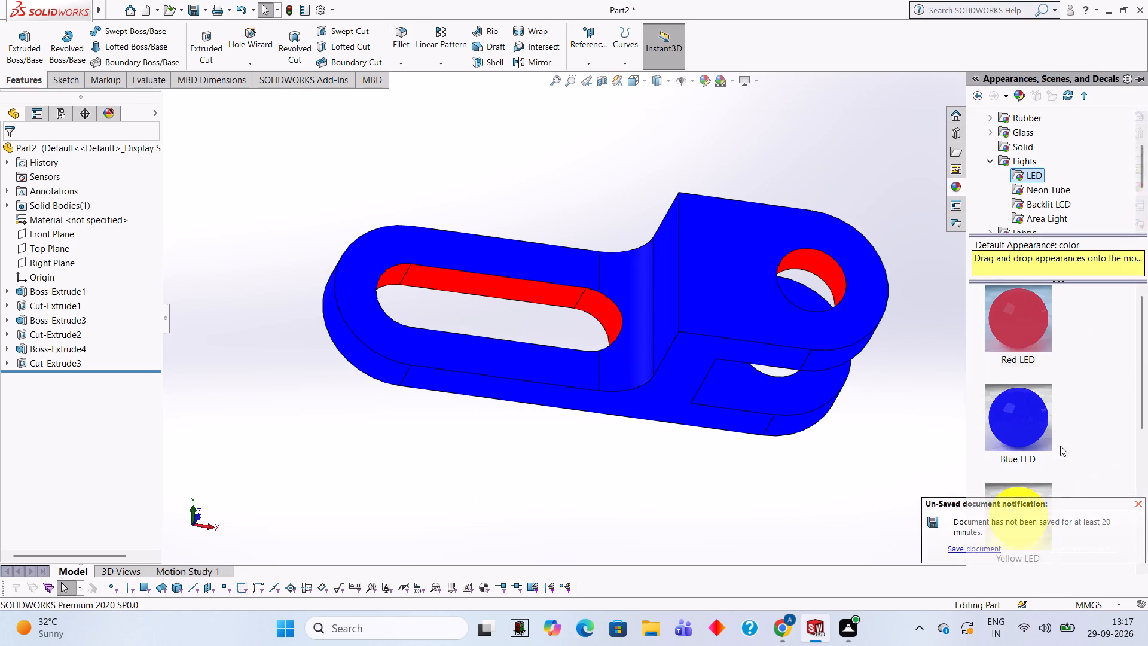
pyautogui.scroll(-1, 1060, 440)
pyautogui.moveTo(1016, 384); pyautogui.dragTo(737, 285)
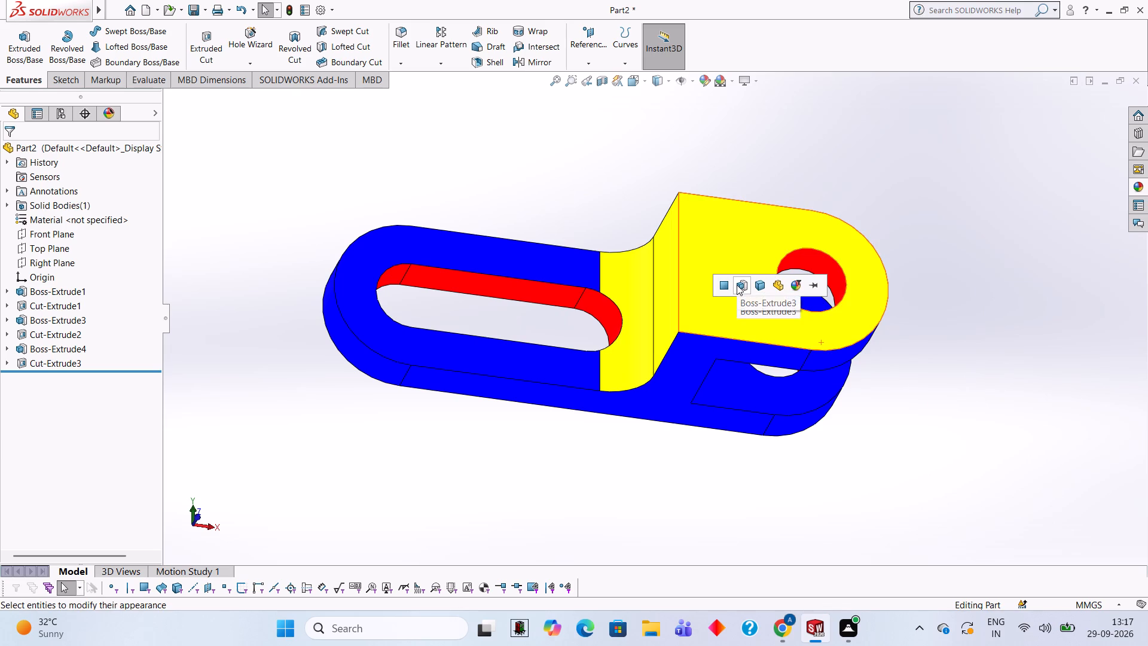
pyautogui.click(737, 285)
# Apply the Yellow LED appearance to only the lower fork arm's flat inner face around its hole.
pyautogui.moveTo(990, 401); pyautogui.dragTo(1050, 420, button='middle')
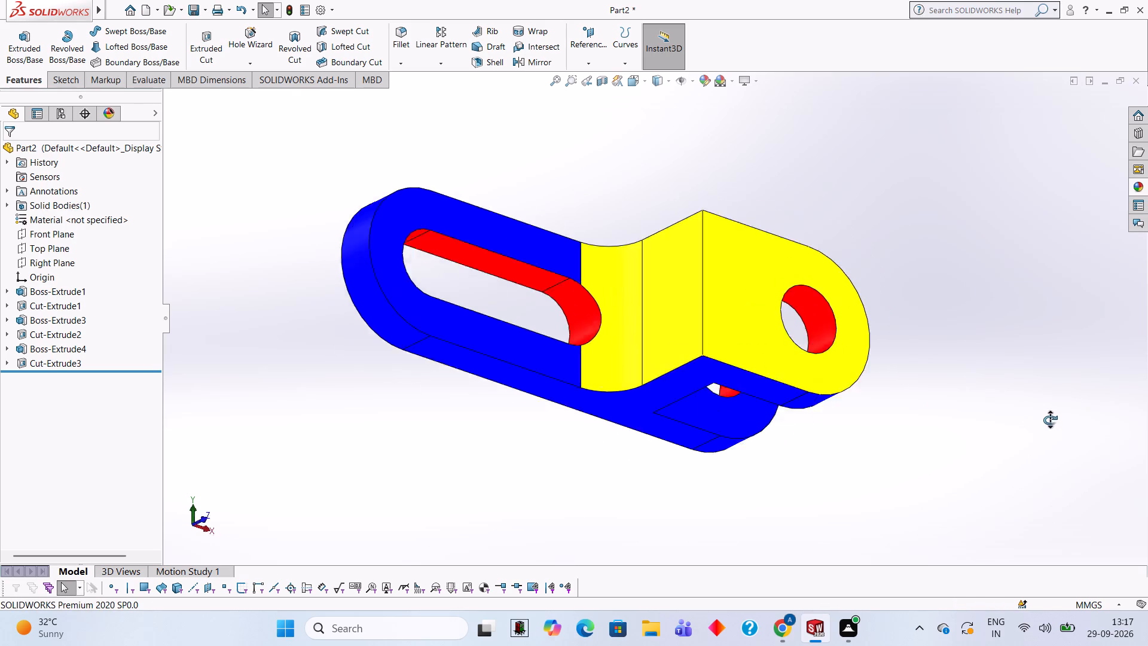
pyautogui.moveTo(1050, 420); pyautogui.dragTo(874, 257, button='middle')
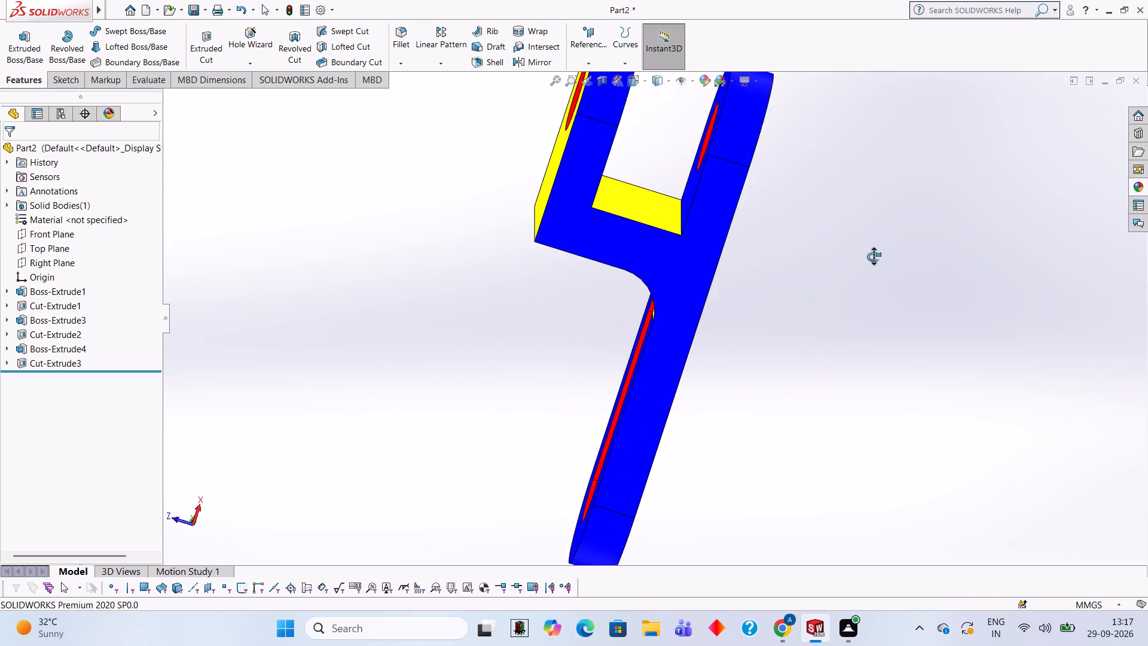
pyautogui.moveTo(874, 257); pyautogui.dragTo(951, 303, button='middle')
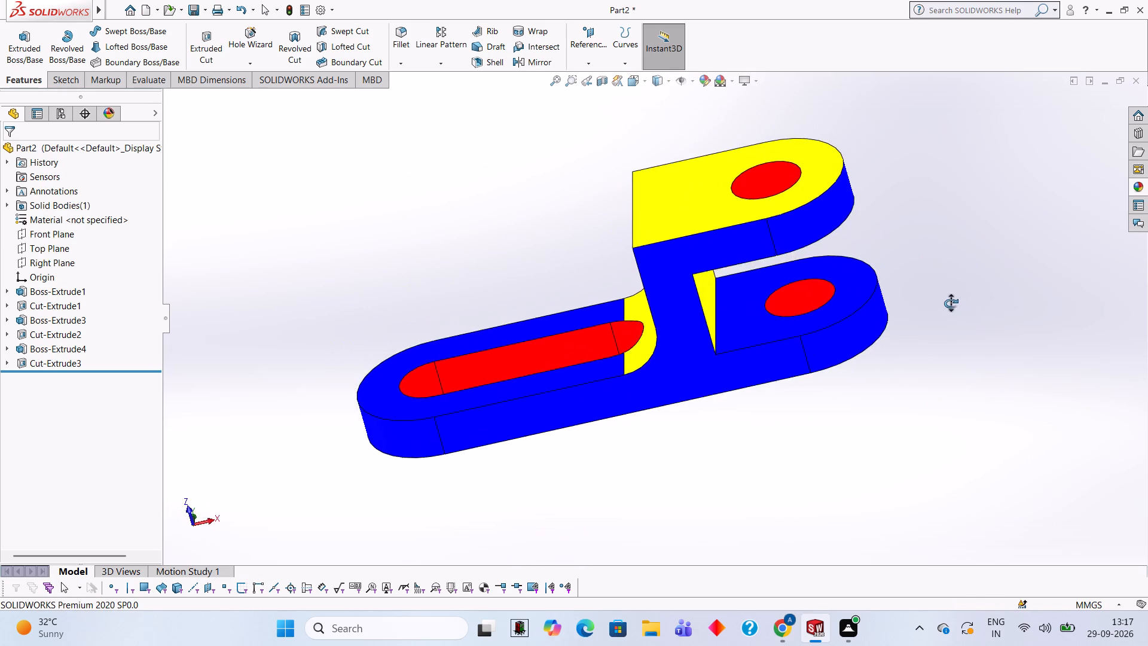
pyautogui.moveTo(951, 303); pyautogui.dragTo(966, 312, button='middle')
pyautogui.click(1144, 186)
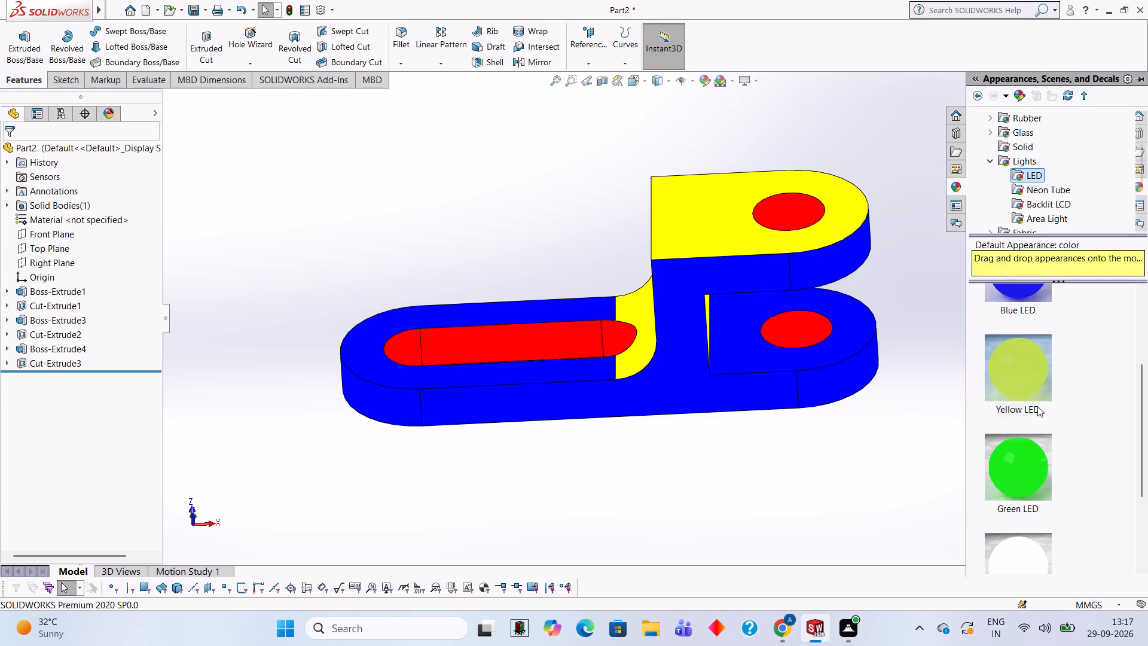
pyautogui.moveTo(1012, 384); pyautogui.dragTo(739, 352)
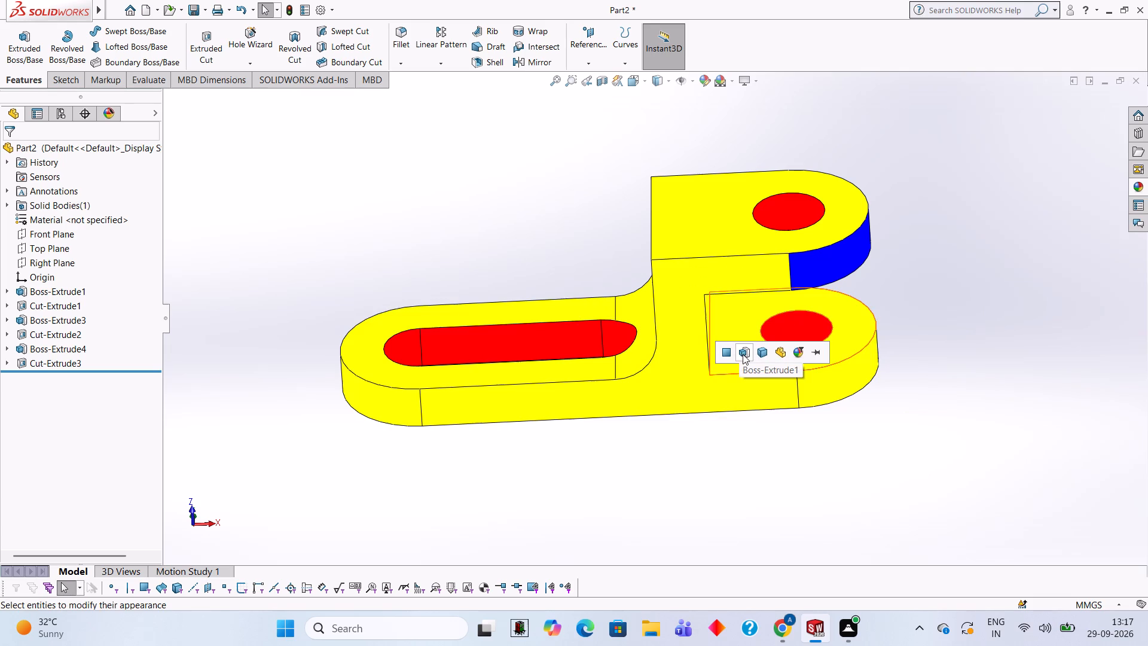
pyautogui.click(729, 353)
# Examine the coloured bracket from several angles, checking the appearances on the plate, slot, holes and fork arms.
pyautogui.moveTo(1051, 315); pyautogui.dragTo(1067, 325, button='middle')
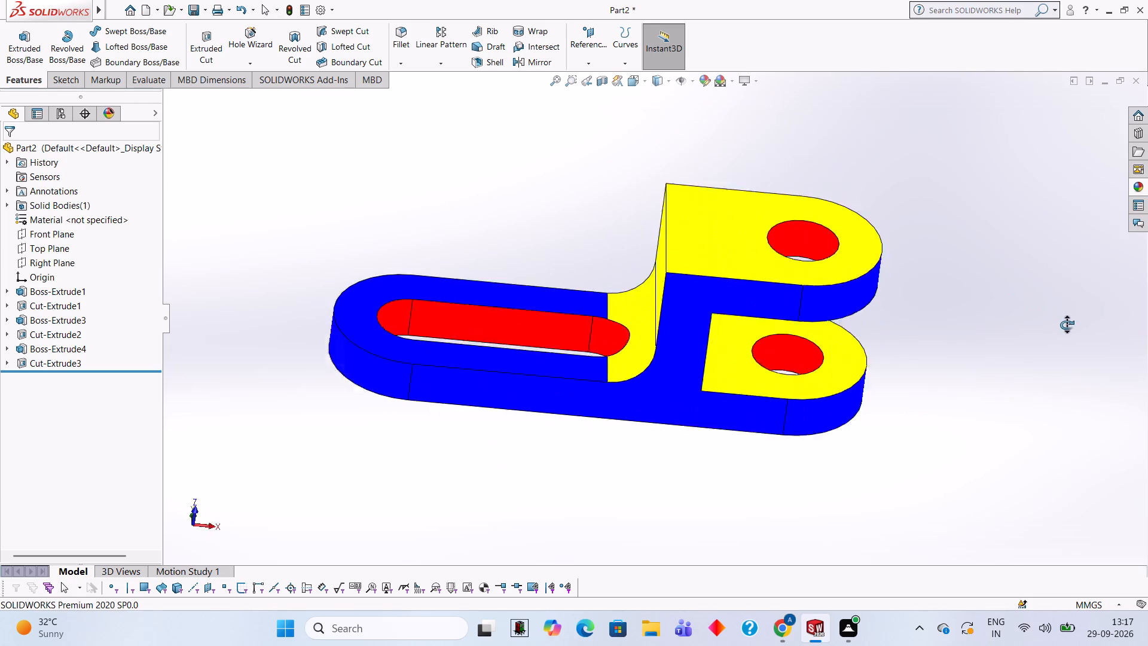
pyautogui.moveTo(1067, 325); pyautogui.dragTo(1086, 339, button='middle')
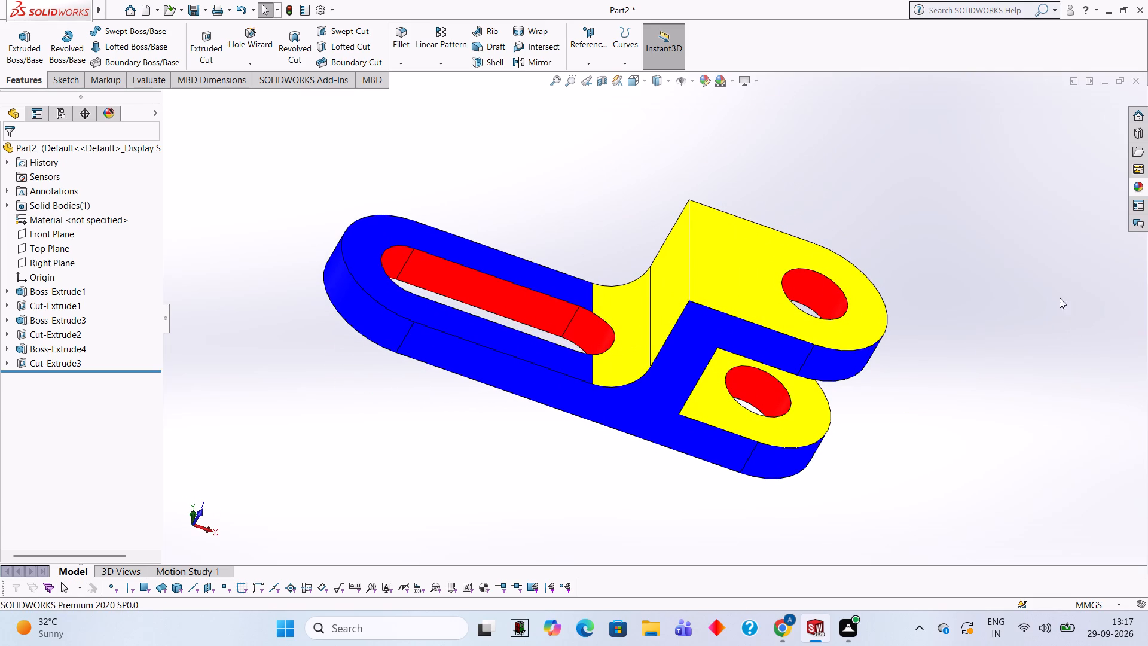
pyautogui.moveTo(1047, 291); pyautogui.dragTo(1030, 277, button='middle')
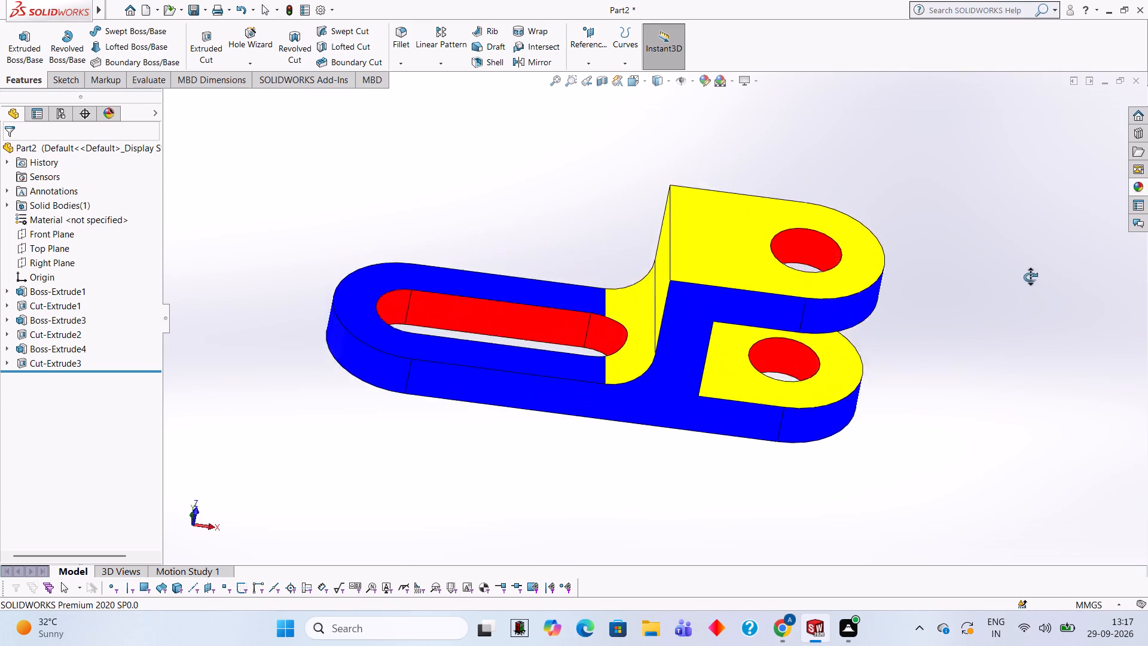
pyautogui.moveTo(1030, 277); pyautogui.dragTo(1002, 377, button='middle')
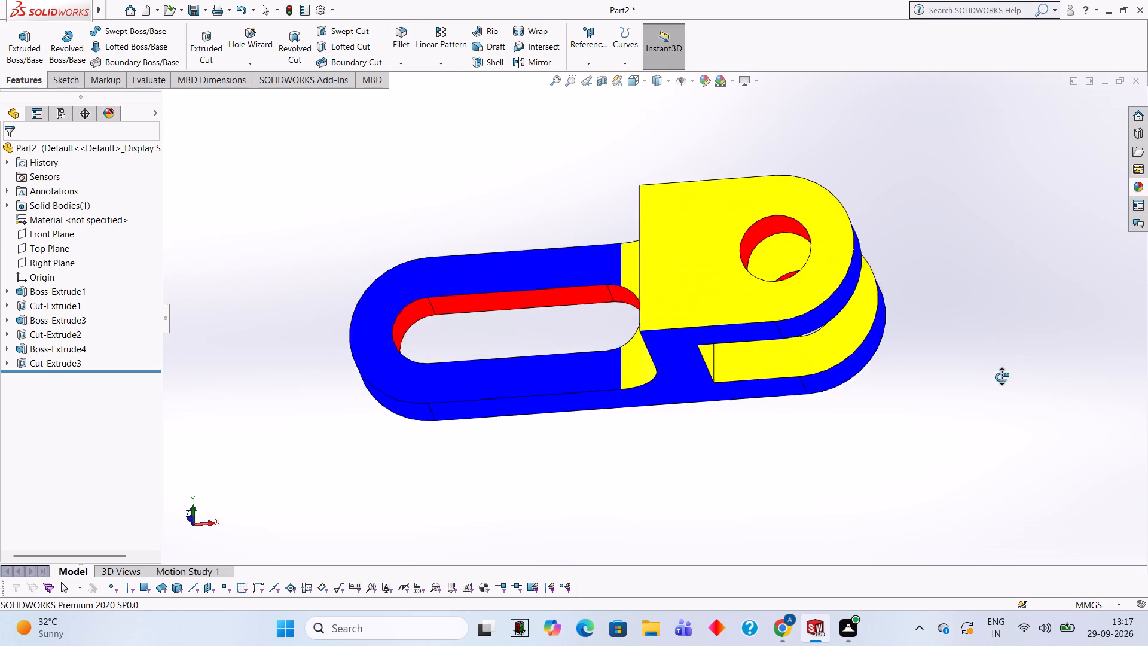
pyautogui.moveTo(1002, 377); pyautogui.dragTo(1042, 472, button='middle')
pyautogui.moveTo(1039, 472); pyautogui.dragTo(1012, 252, button='middle')
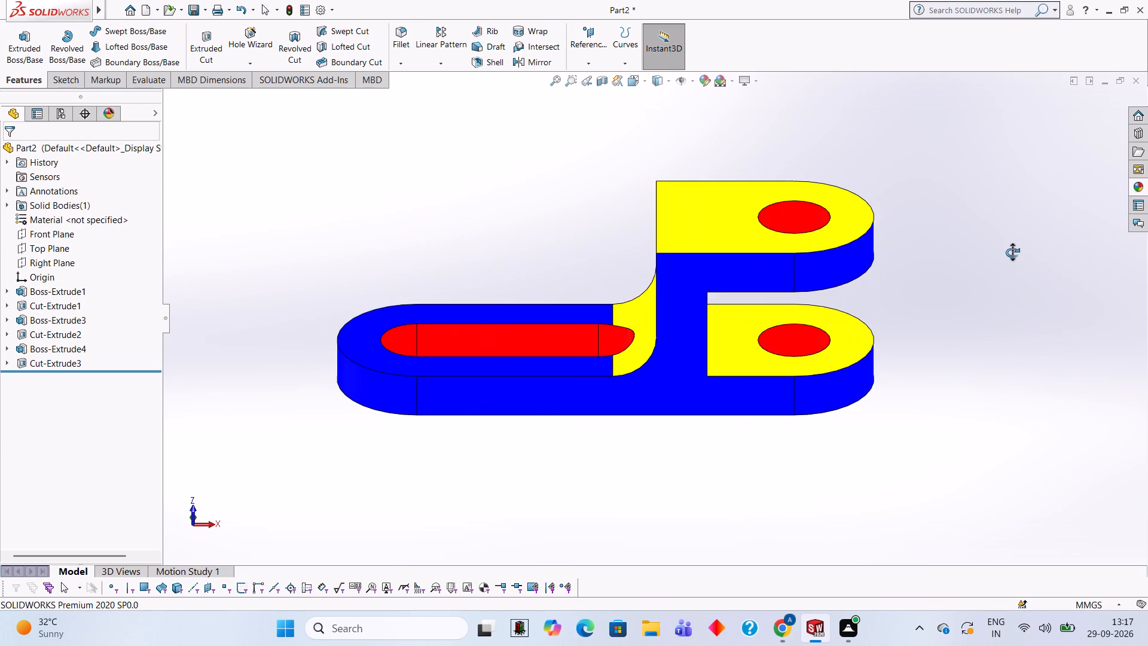
pyautogui.moveTo(1012, 252); pyautogui.dragTo(1024, 420, button='middle')
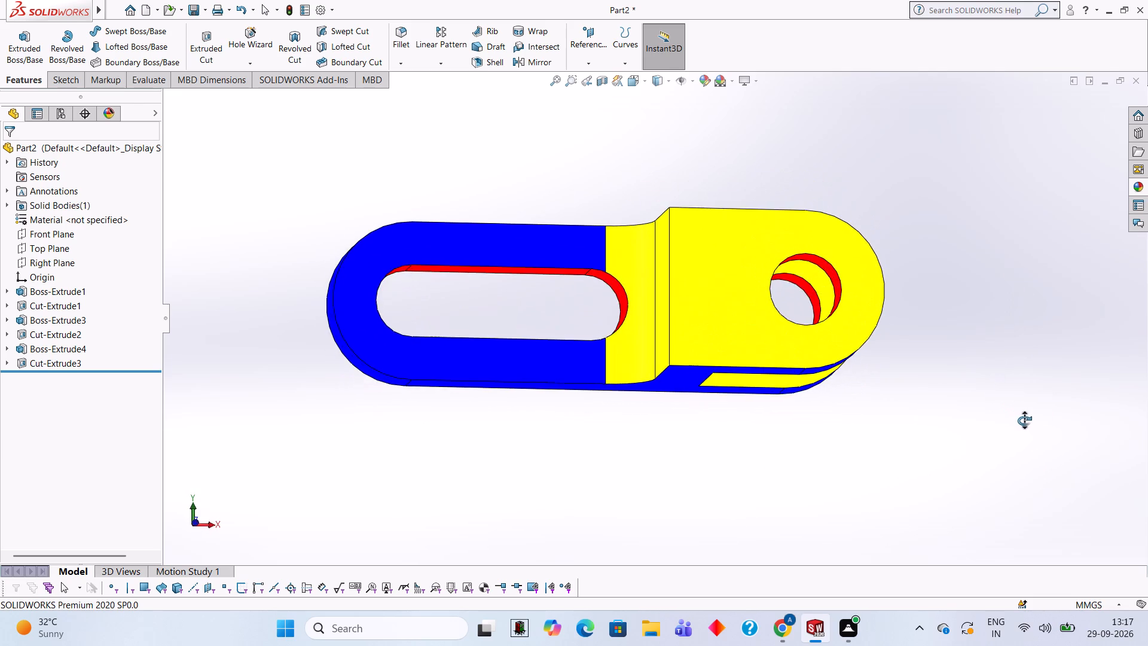
pyautogui.moveTo(1024, 420); pyautogui.dragTo(1016, 319, button='middle')
pyautogui.scroll(2, 958, 389)
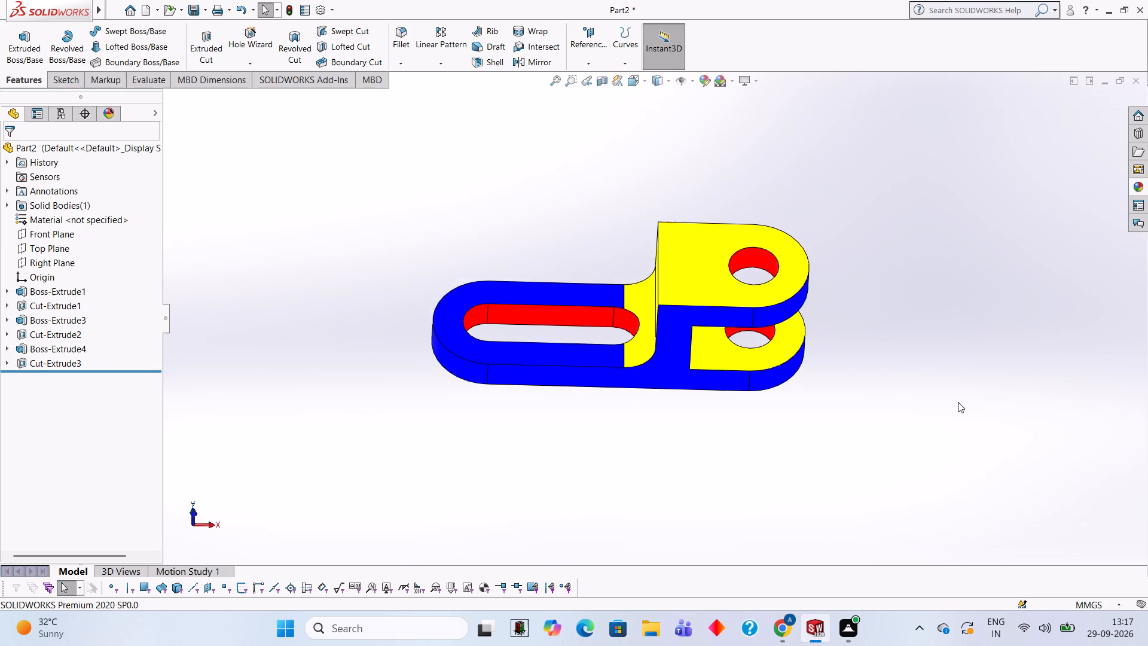
pyautogui.moveTo(956, 426); pyautogui.dragTo(970, 389, button='middle')
pyautogui.moveTo(949, 398); pyautogui.dragTo(963, 420, button='middle')
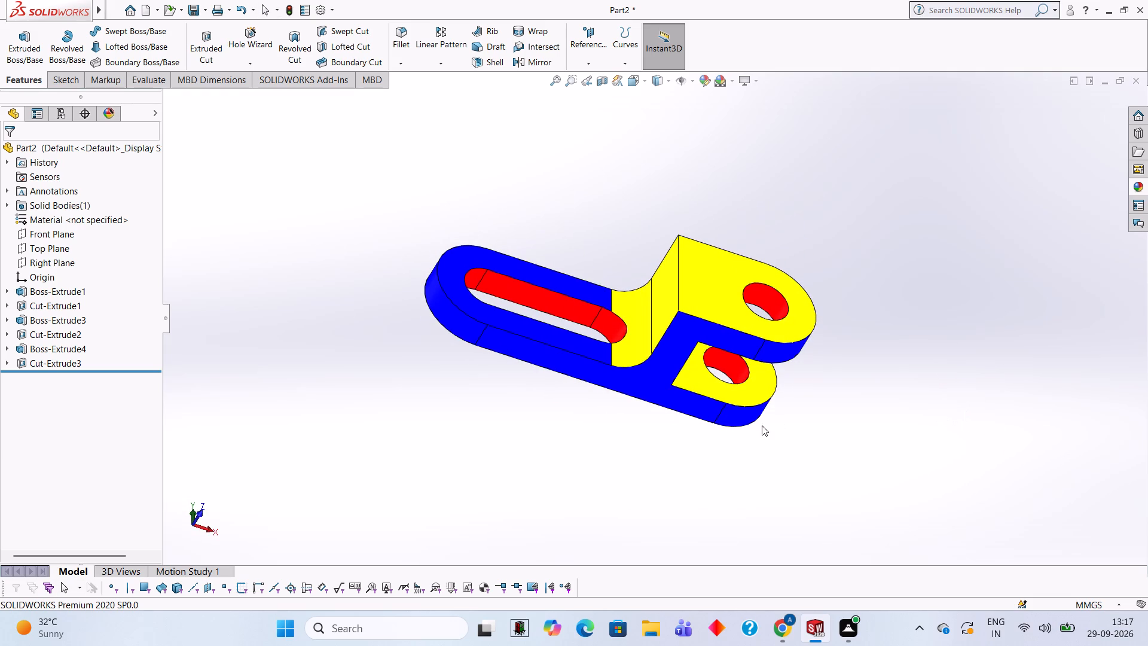
# Apply the Yellow LED appearance to only the outer rounded end face of the slotted plate.
pyautogui.moveTo(592, 434); pyautogui.dragTo(665, 498, button='middle')
pyautogui.scroll(-2, 590, 382)
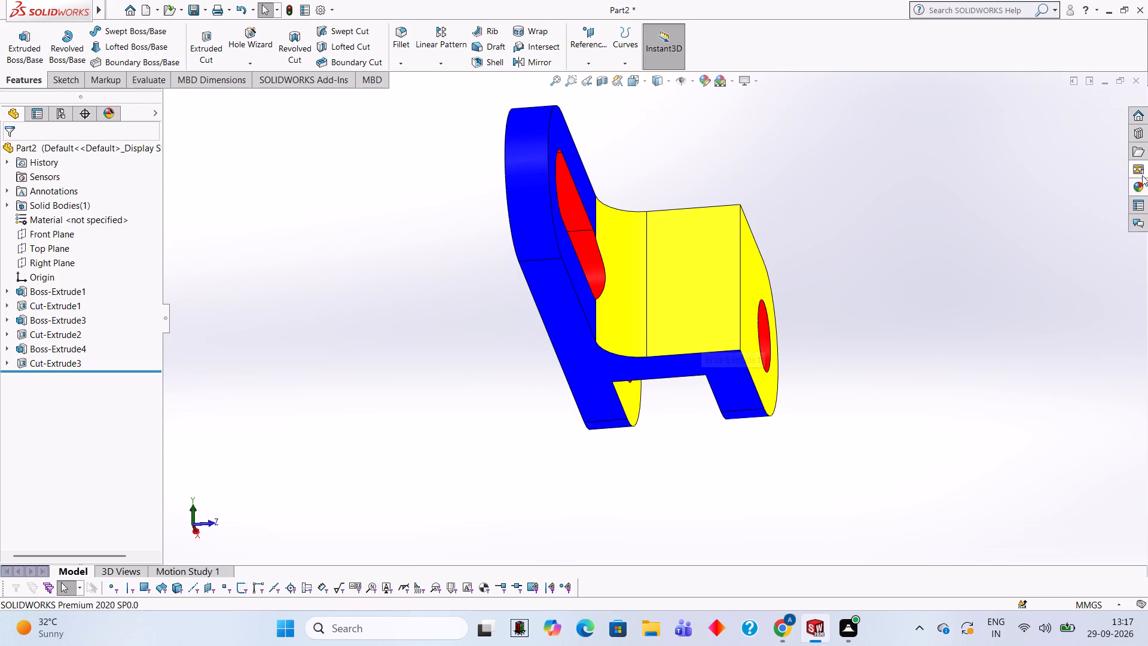
pyautogui.click(1140, 189)
pyautogui.moveTo(1030, 362); pyautogui.dragTo(543, 192)
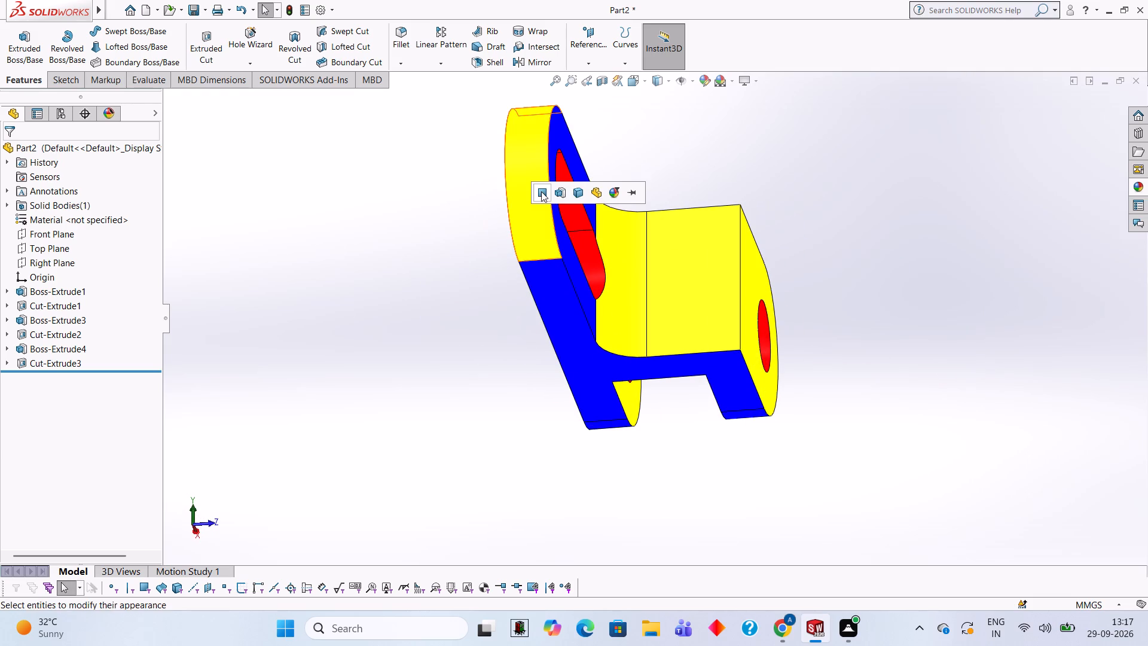
pyautogui.click(541, 191)
# Examine the coloured bracket from all sides, checking the plate's rounded end, slot, upright, fork arms and holes.
pyautogui.scroll(3, 921, 277)
pyautogui.moveTo(936, 289); pyautogui.dragTo(836, 234, button='middle')
pyautogui.moveTo(871, 291); pyautogui.dragTo(592, 445, button='middle')
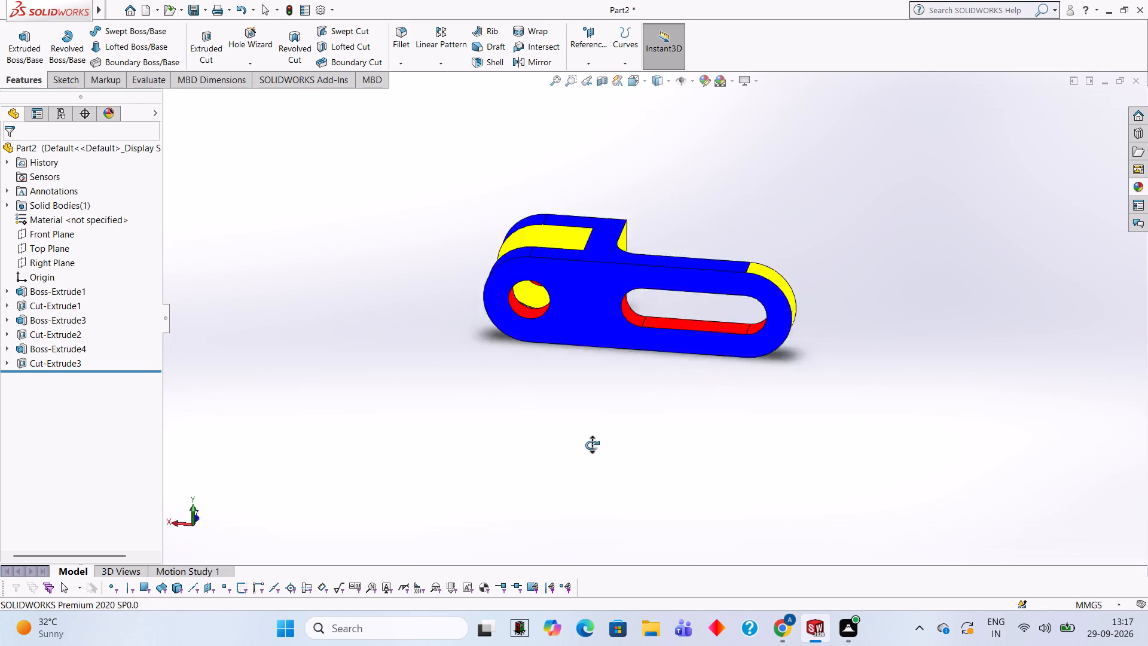
pyautogui.moveTo(592, 445); pyautogui.dragTo(879, 188, button='middle')
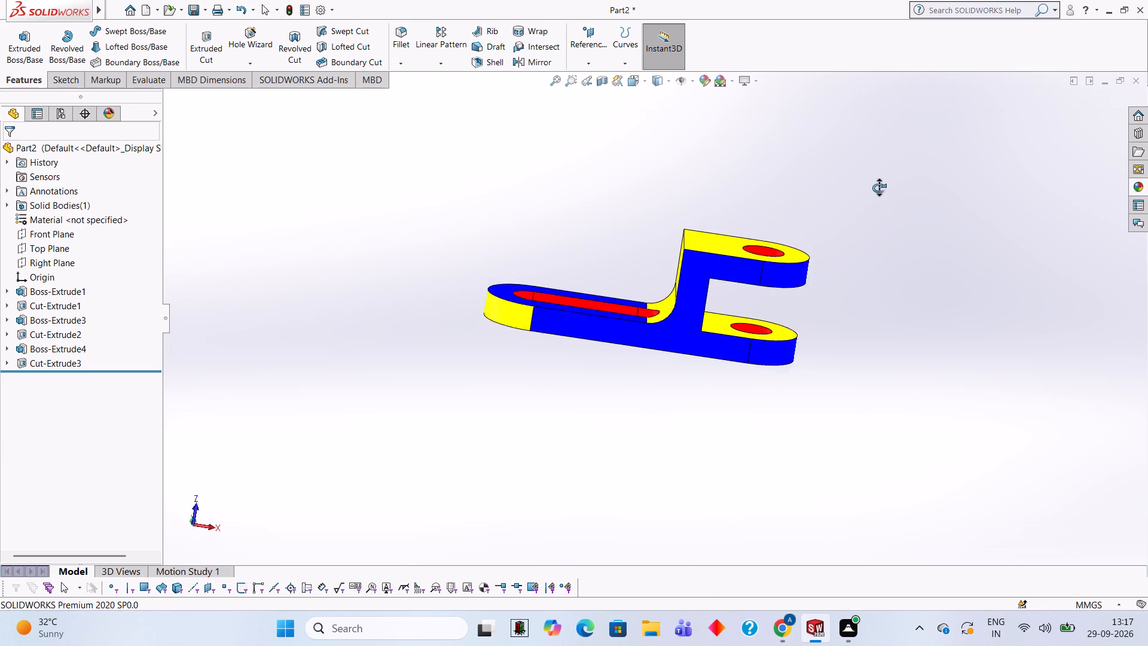
pyautogui.moveTo(879, 188); pyautogui.dragTo(884, 244, button='middle')
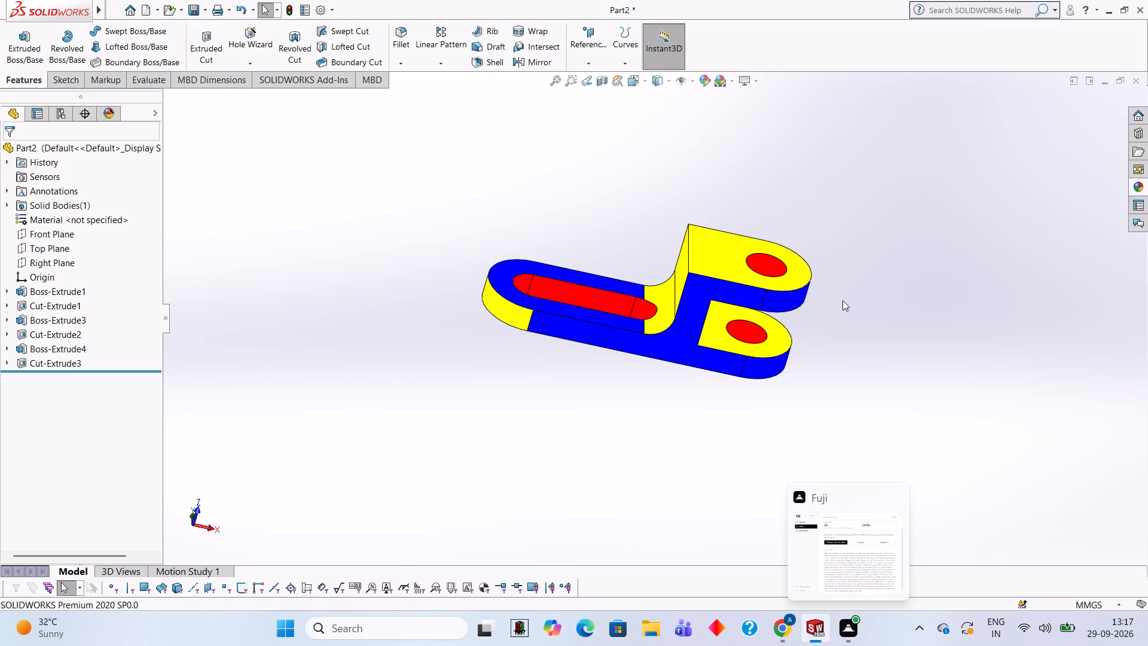
pyautogui.moveTo(845, 211); pyautogui.dragTo(722, 535, button='middle')
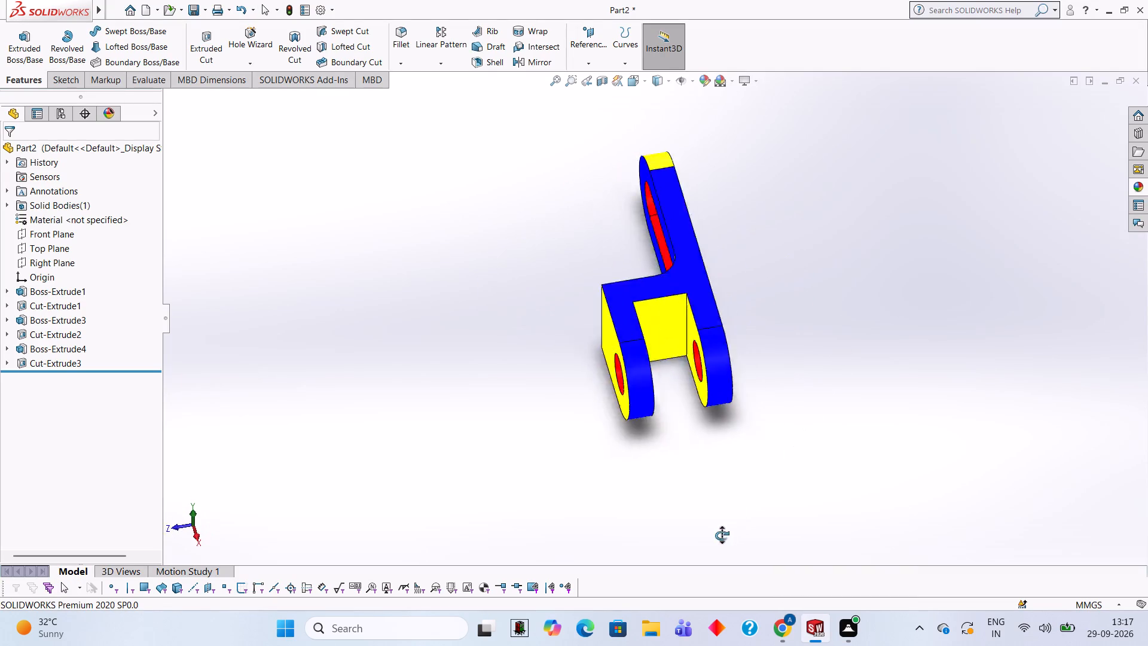
pyautogui.moveTo(722, 535); pyautogui.dragTo(888, 133, button='middle')
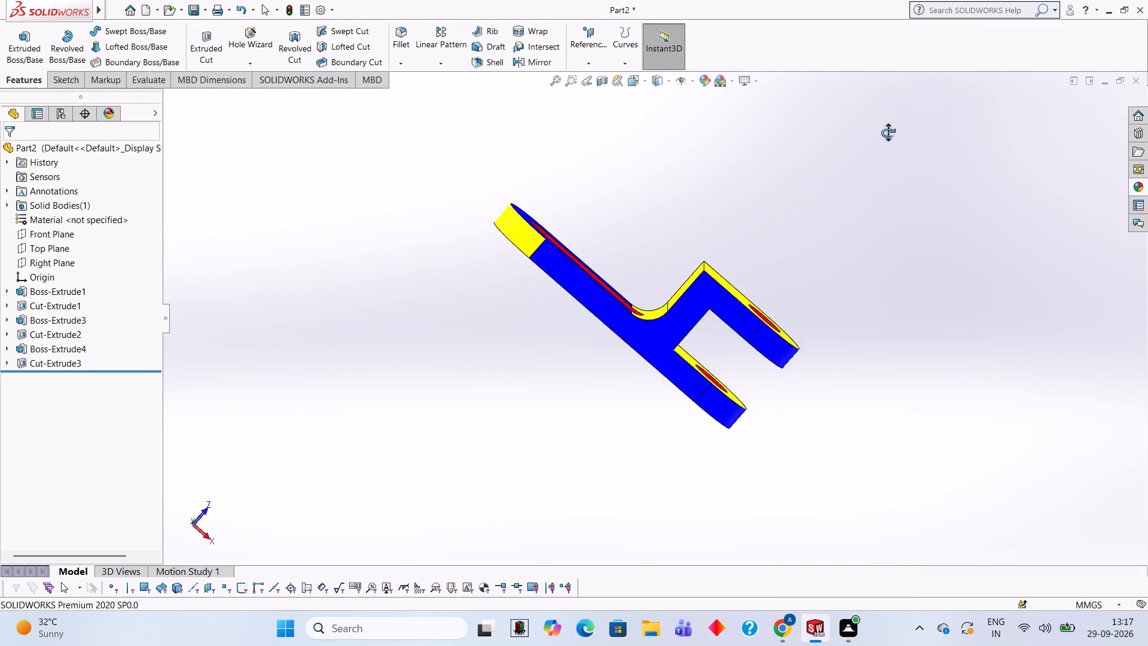
pyautogui.moveTo(888, 133); pyautogui.dragTo(393, 281, button='middle')
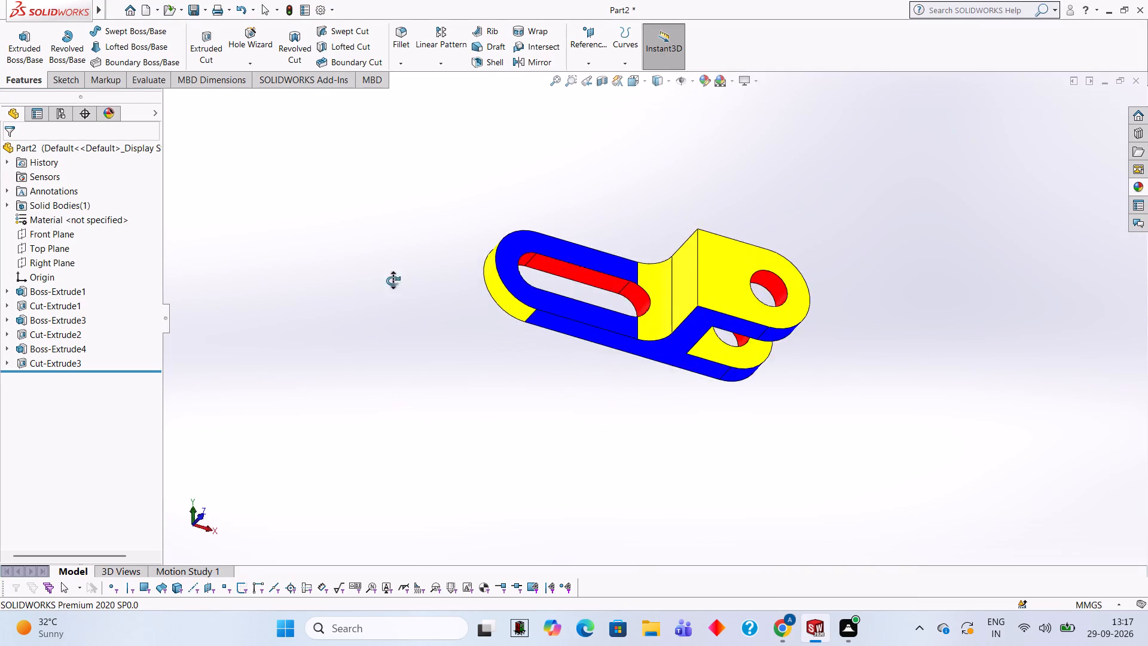
pyautogui.moveTo(393, 281); pyautogui.dragTo(394, 249, button='middle')
pyautogui.moveTo(392, 243); pyautogui.dragTo(389, 237, button='middle')
pyautogui.moveTo(386, 232); pyautogui.dragTo(380, 218, button='middle')
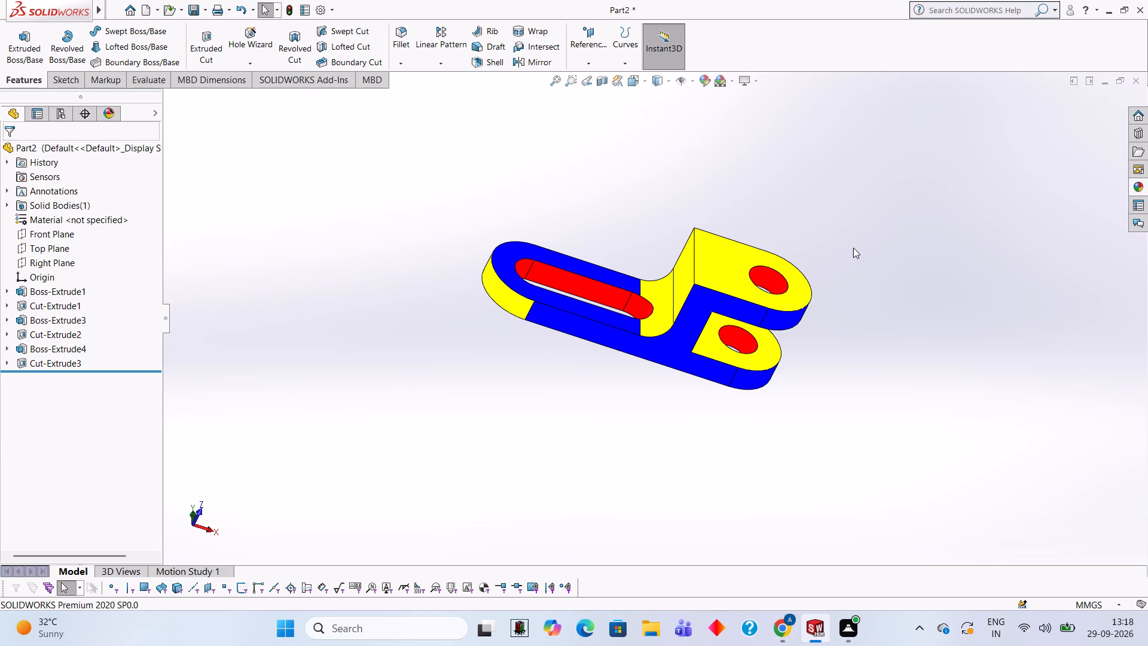
pyautogui.moveTo(856, 248); pyautogui.dragTo(811, 423, button='middle')
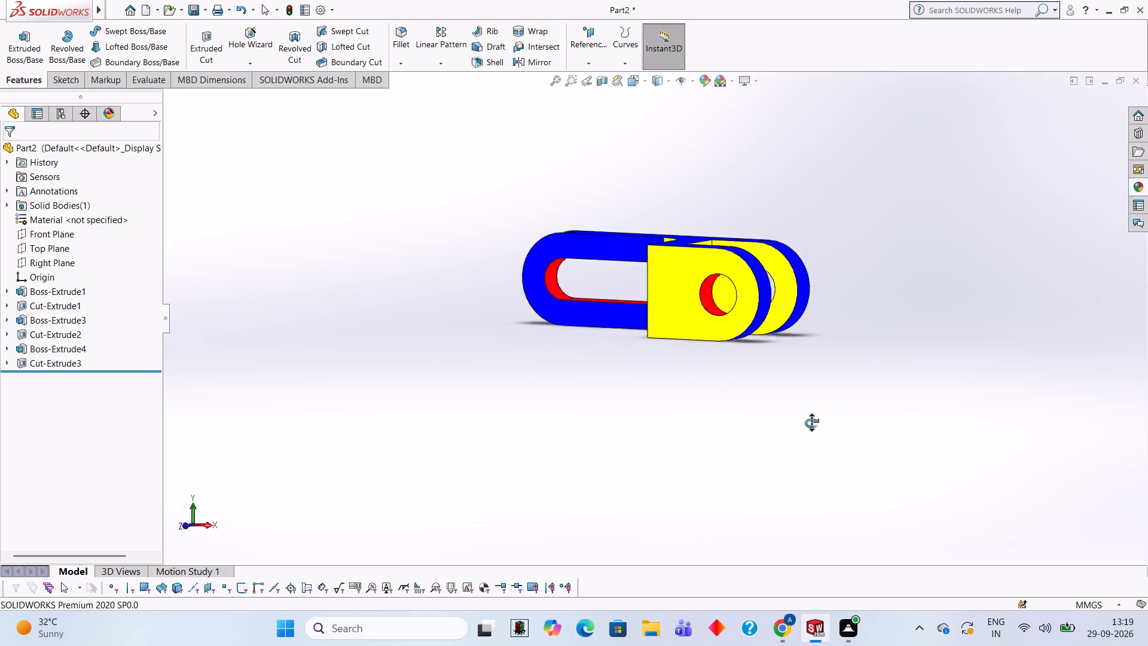
pyautogui.moveTo(811, 423); pyautogui.dragTo(848, 228, button='middle')
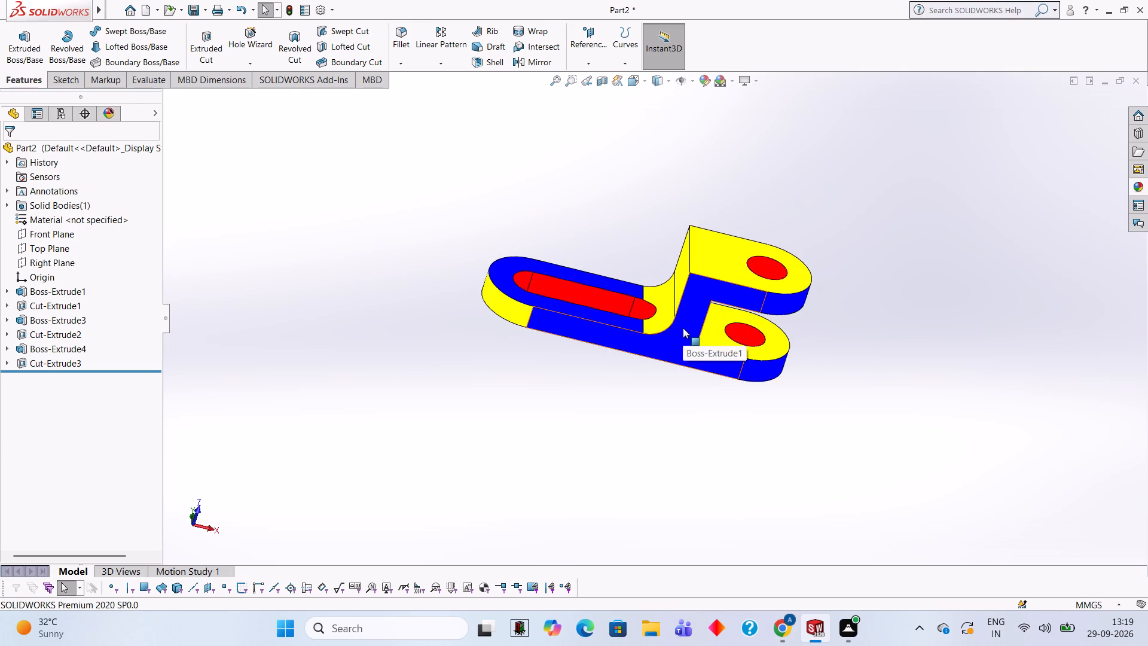
pyautogui.scroll(-2, 751, 284)
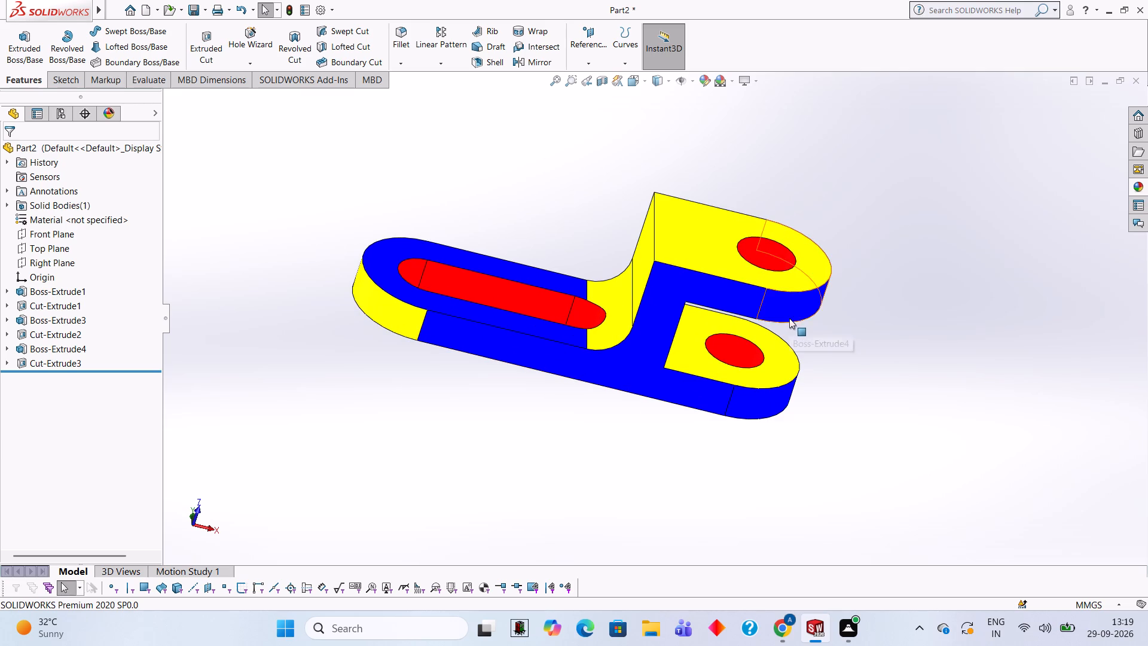
pyautogui.moveTo(800, 202); pyautogui.dragTo(847, 325, button='middle')
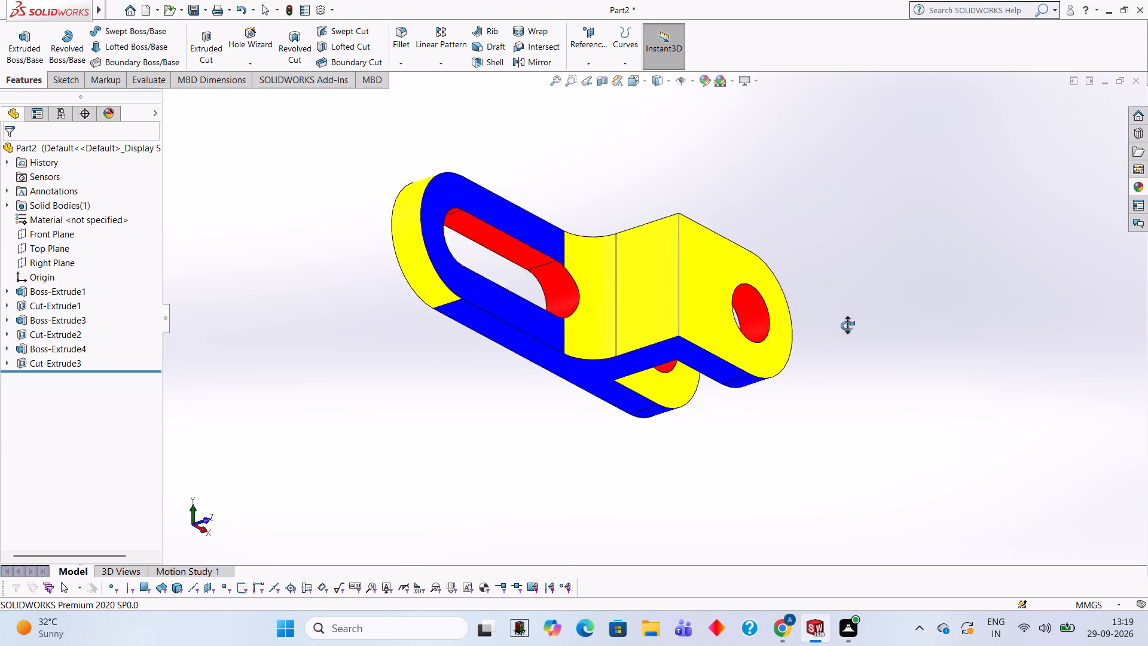
pyautogui.moveTo(847, 325); pyautogui.dragTo(817, 227, button='middle')
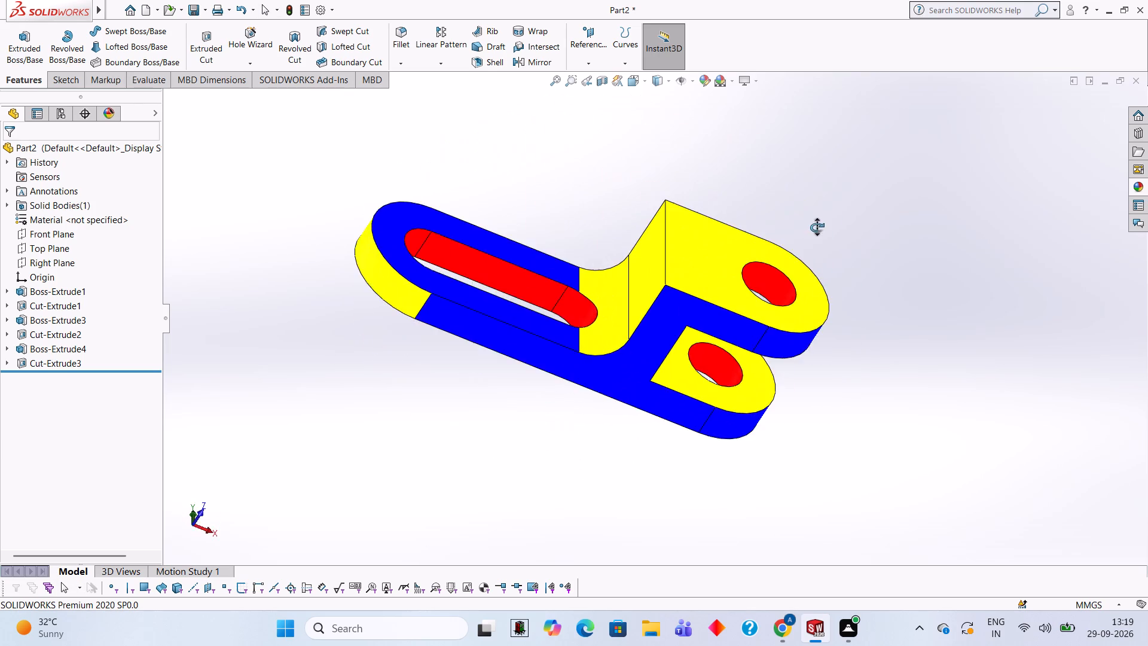
pyautogui.moveTo(817, 227); pyautogui.dragTo(811, 241, button='middle')
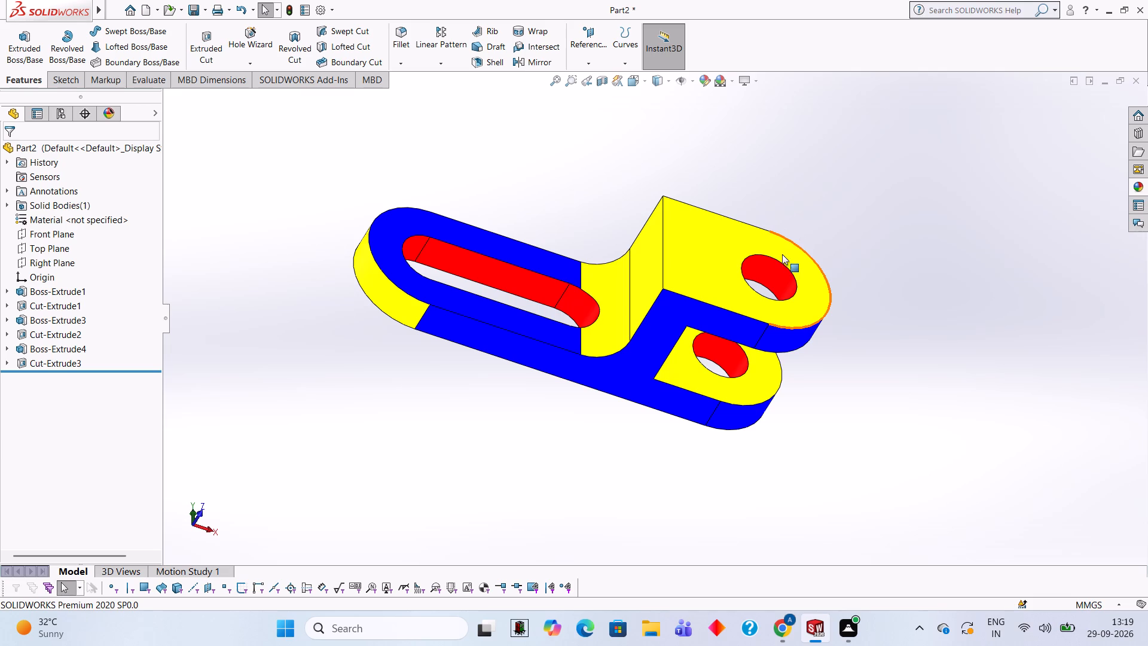
pyautogui.moveTo(597, 162); pyautogui.dragTo(615, 175, button='middle')
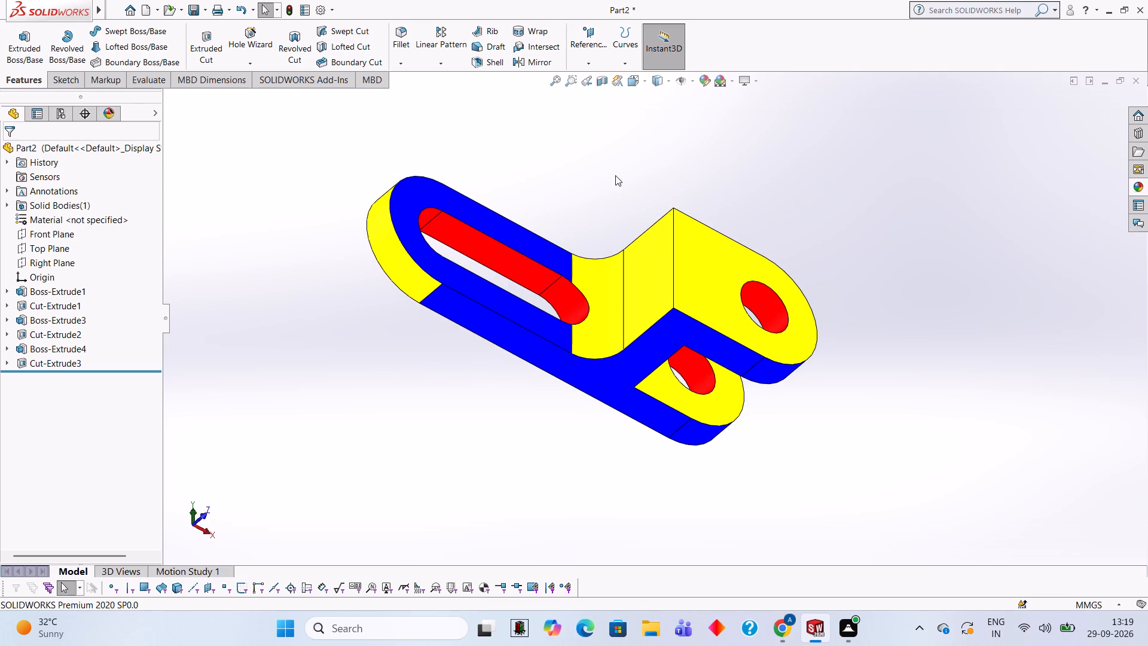
pyautogui.moveTo(808, 221); pyautogui.dragTo(788, 249, button='middle')
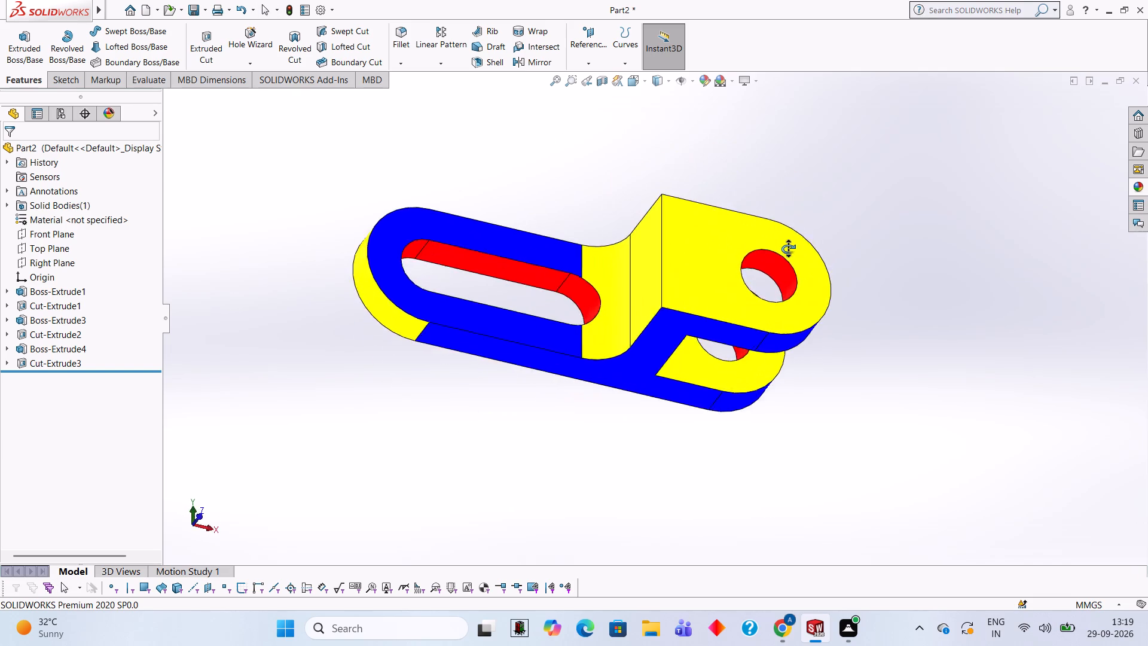
pyautogui.moveTo(788, 249); pyautogui.dragTo(783, 246, button='middle')
pyautogui.moveTo(780, 245); pyautogui.dragTo(754, 230, button='middle')
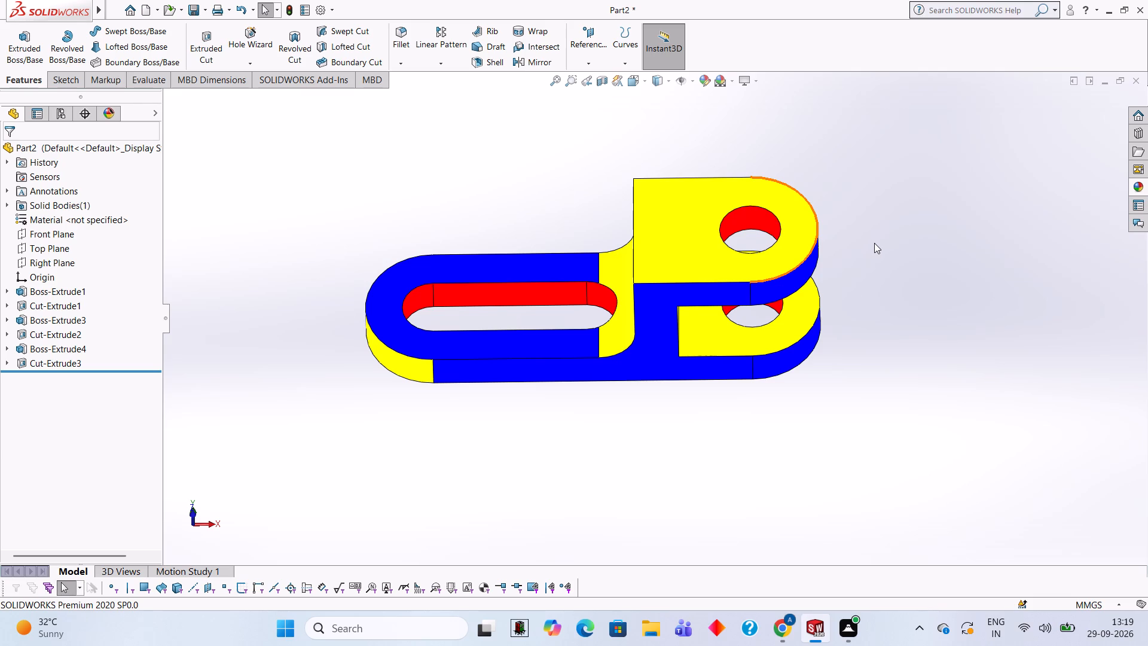
pyautogui.moveTo(818, 189); pyautogui.dragTo(519, 400, button='middle')
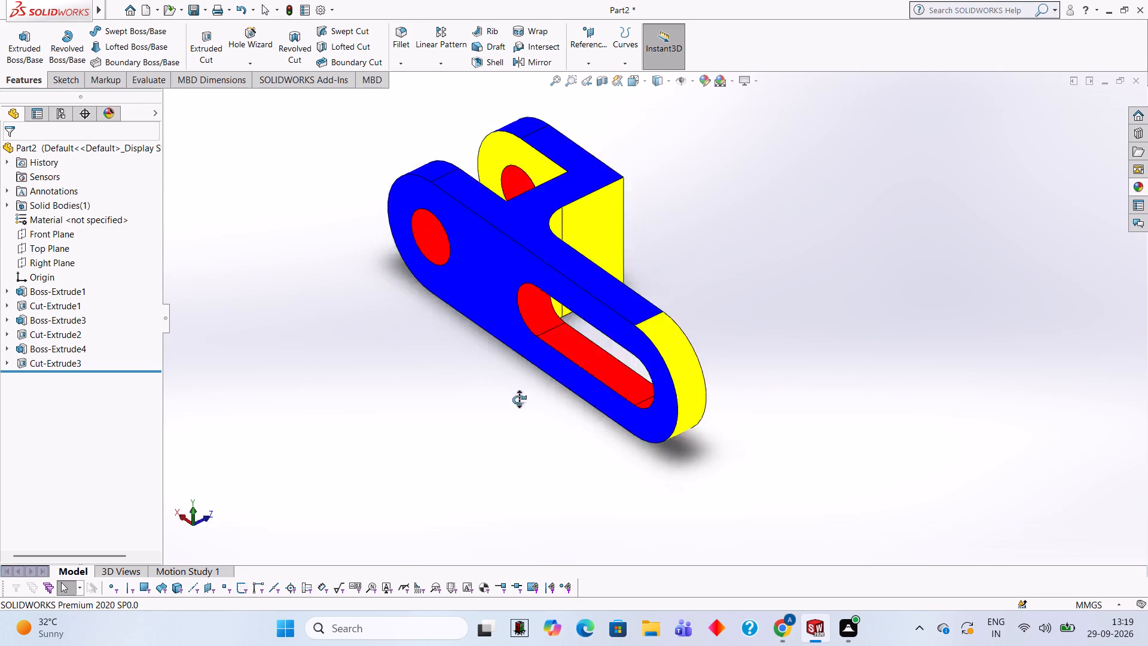
pyautogui.moveTo(519, 400); pyautogui.dragTo(835, 157, button='middle')
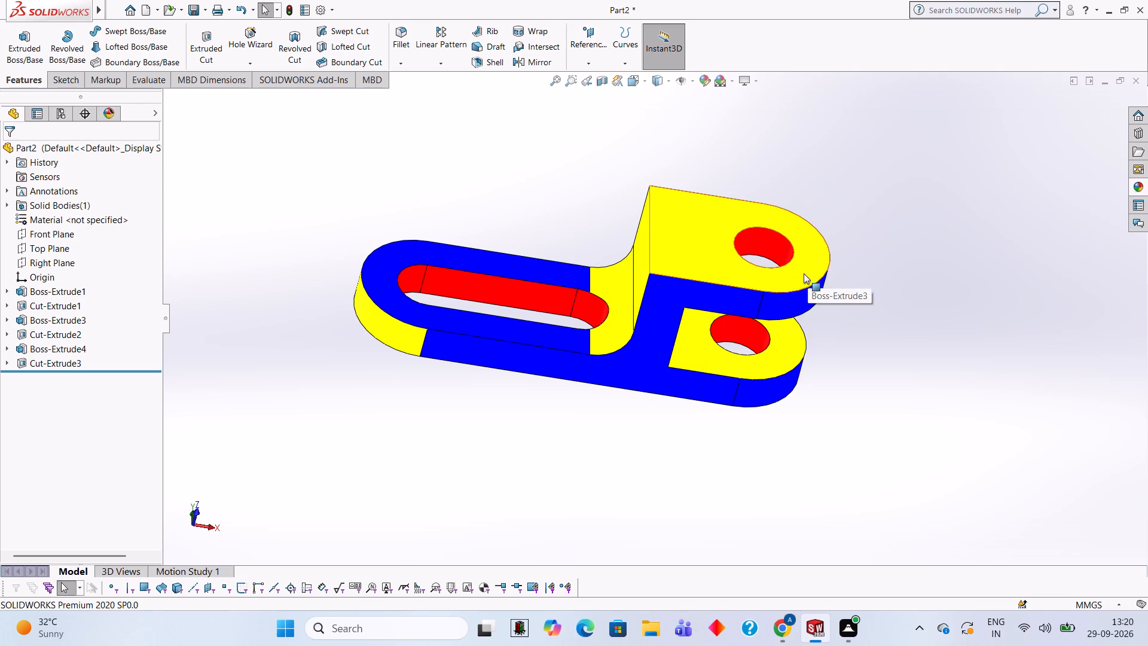
# Apply the Blue LED appearance to only the flat outer face of the upright, between the fillet and the upper fork arm.
pyautogui.moveTo(712, 190); pyautogui.dragTo(767, 286, button='middle')
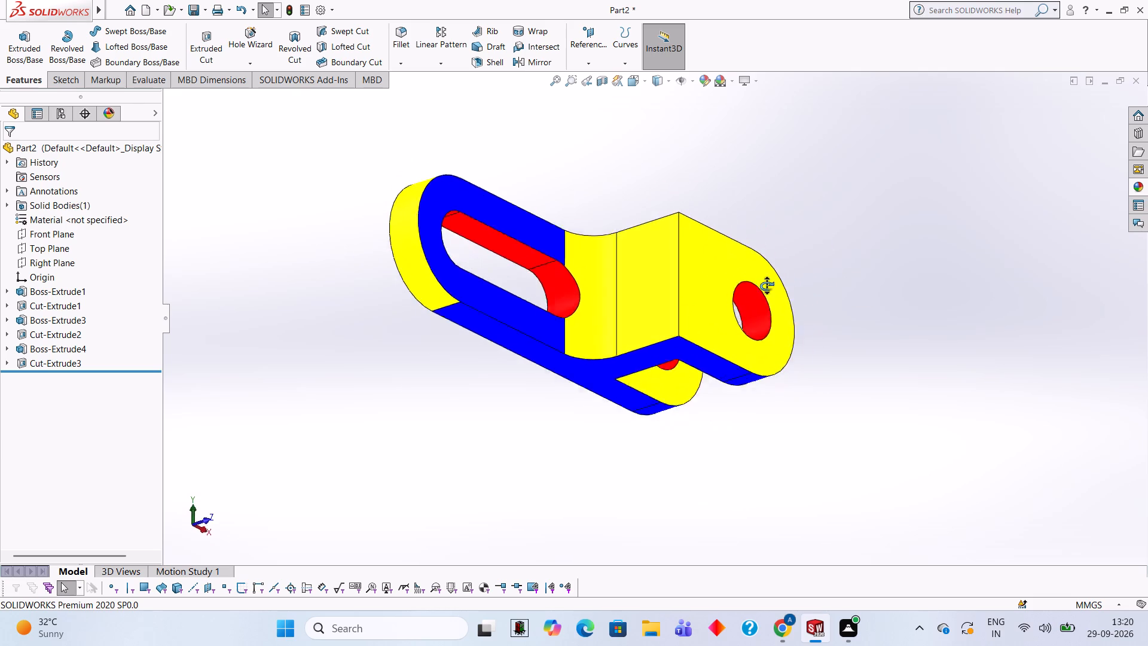
pyautogui.moveTo(767, 286); pyautogui.dragTo(779, 303, button='middle')
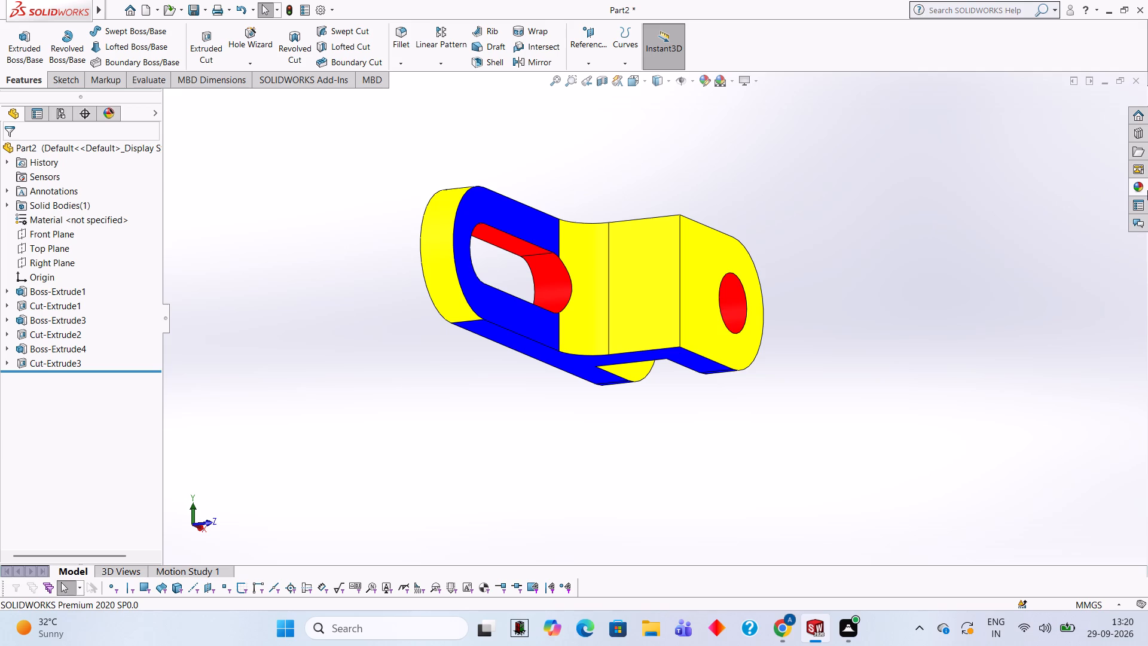
pyautogui.click(1147, 190)
pyautogui.scroll(1, 1034, 307)
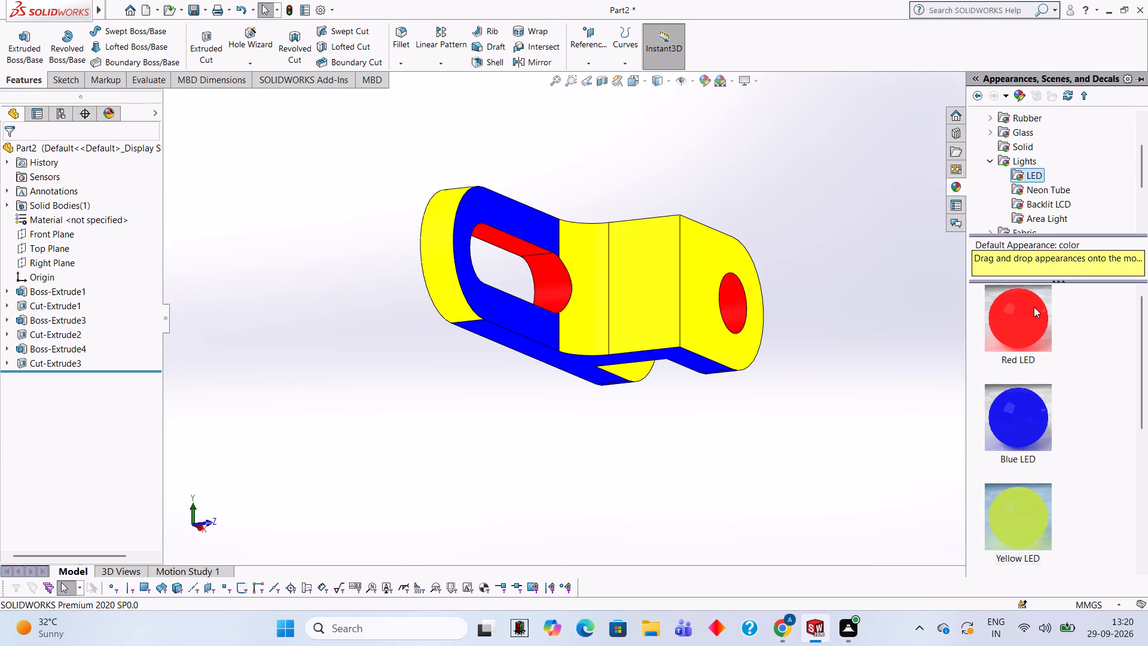
pyautogui.moveTo(1012, 435); pyautogui.dragTo(642, 298)
pyautogui.click(642, 298)
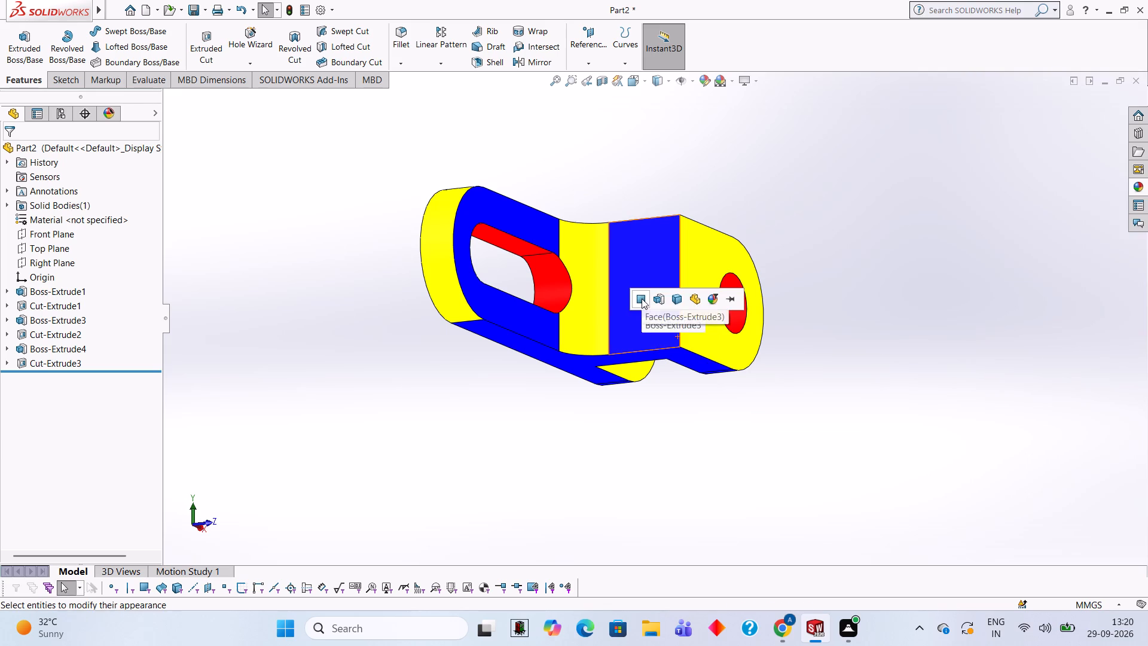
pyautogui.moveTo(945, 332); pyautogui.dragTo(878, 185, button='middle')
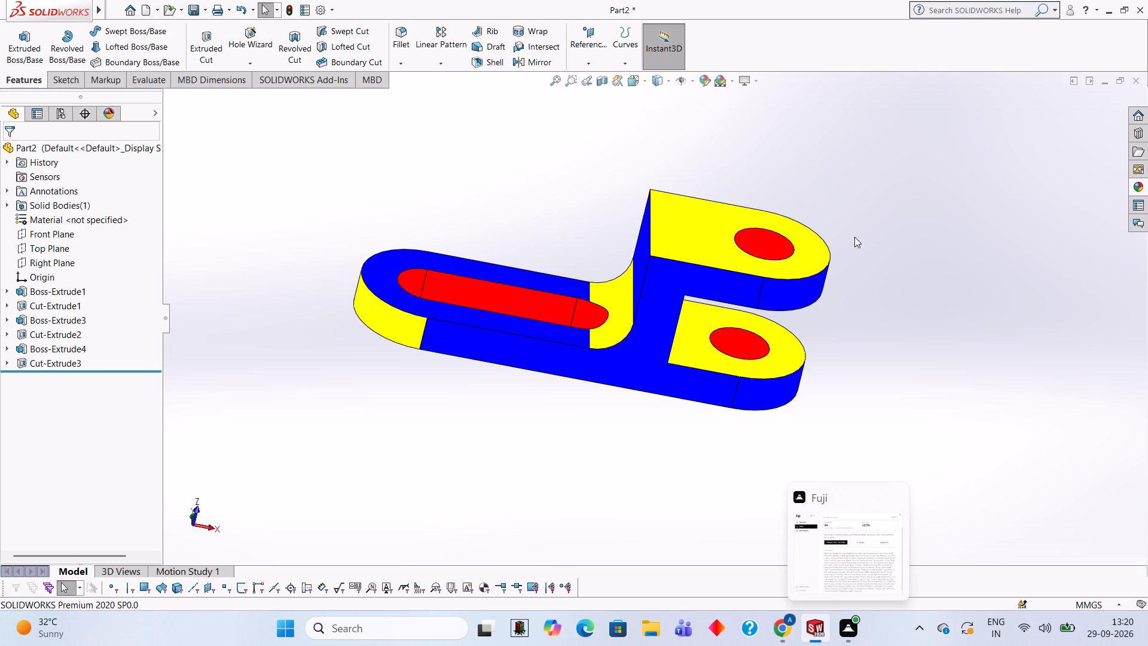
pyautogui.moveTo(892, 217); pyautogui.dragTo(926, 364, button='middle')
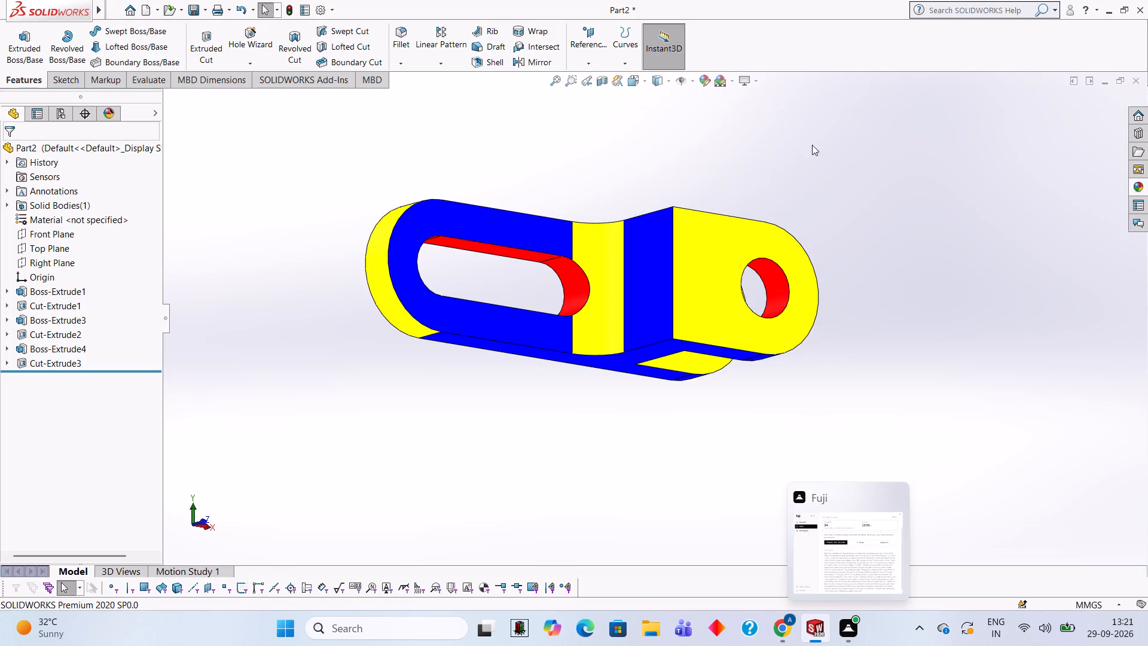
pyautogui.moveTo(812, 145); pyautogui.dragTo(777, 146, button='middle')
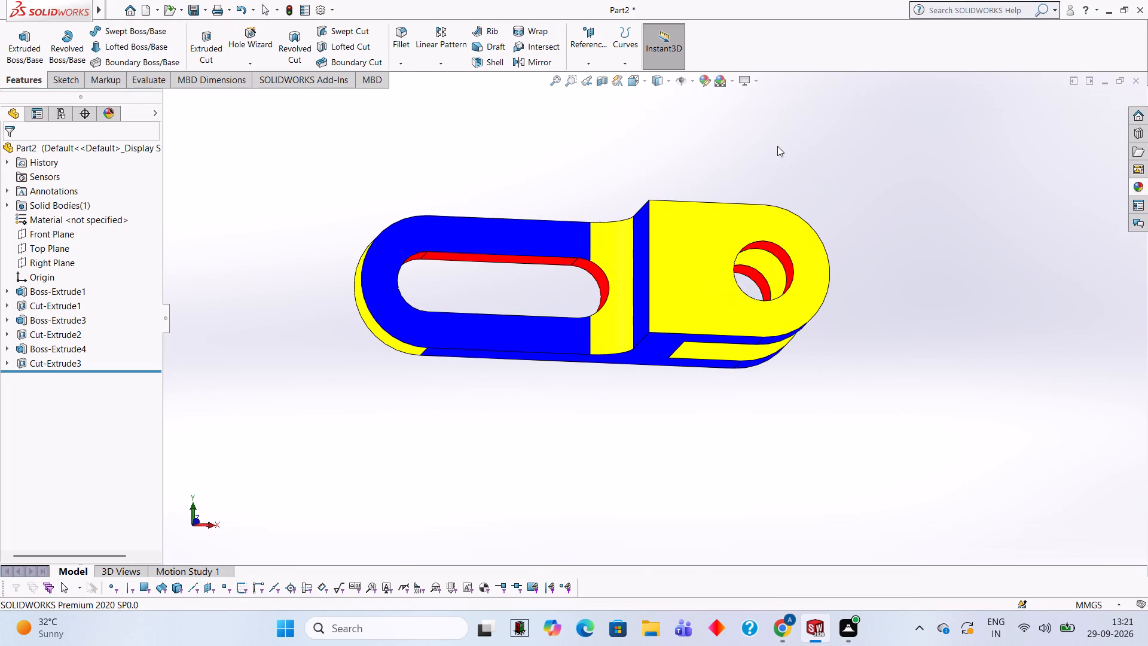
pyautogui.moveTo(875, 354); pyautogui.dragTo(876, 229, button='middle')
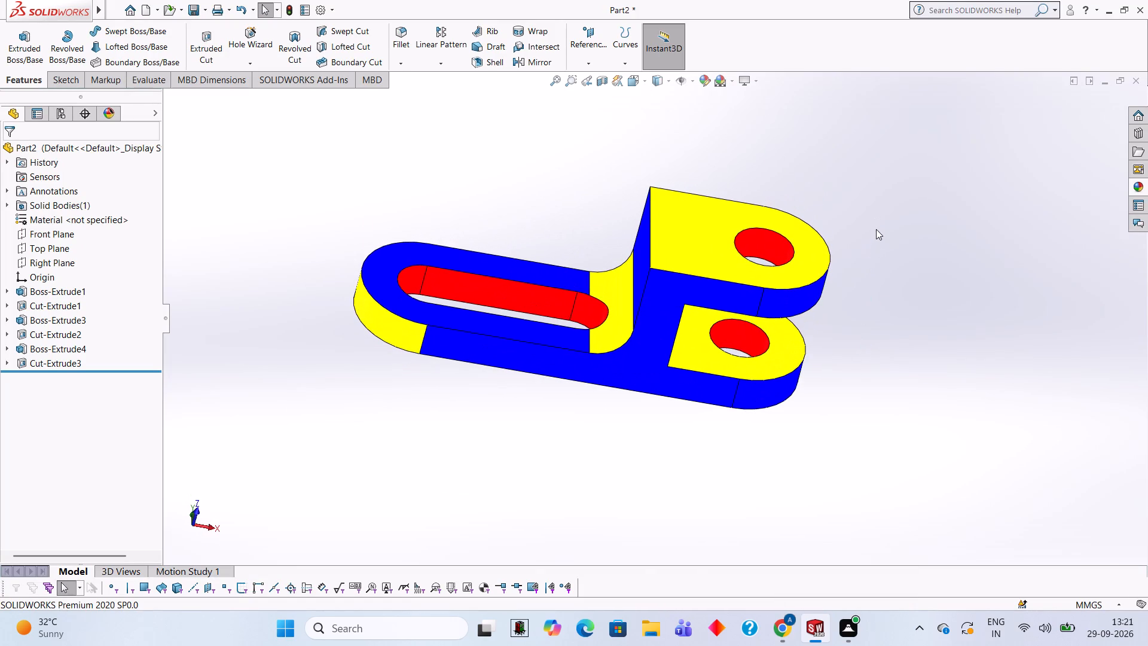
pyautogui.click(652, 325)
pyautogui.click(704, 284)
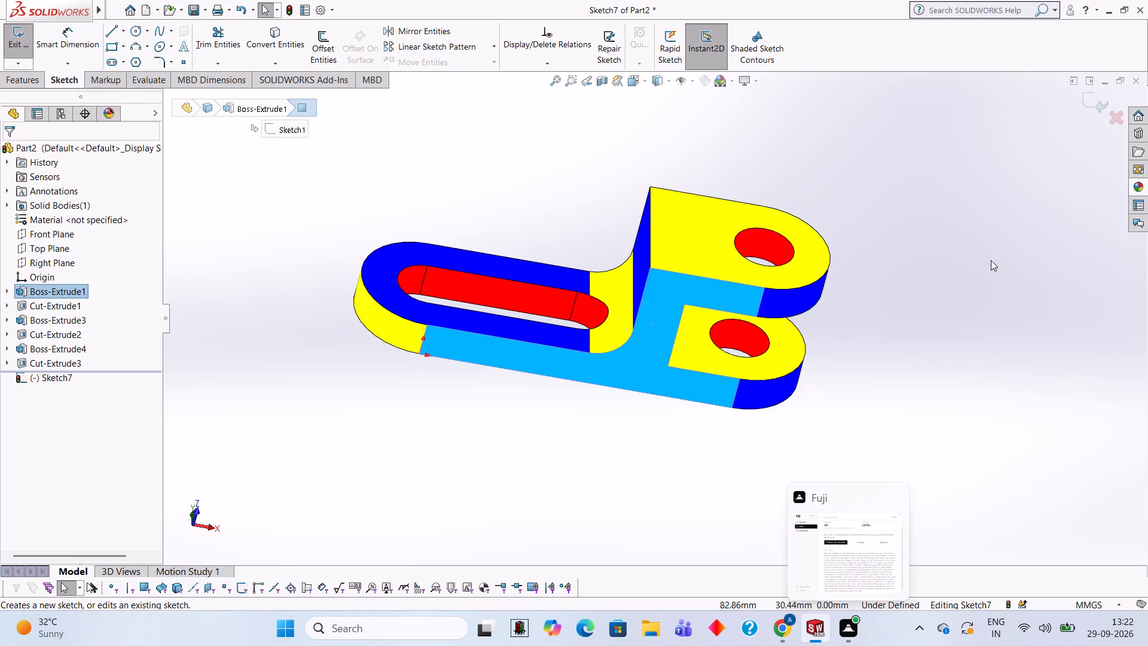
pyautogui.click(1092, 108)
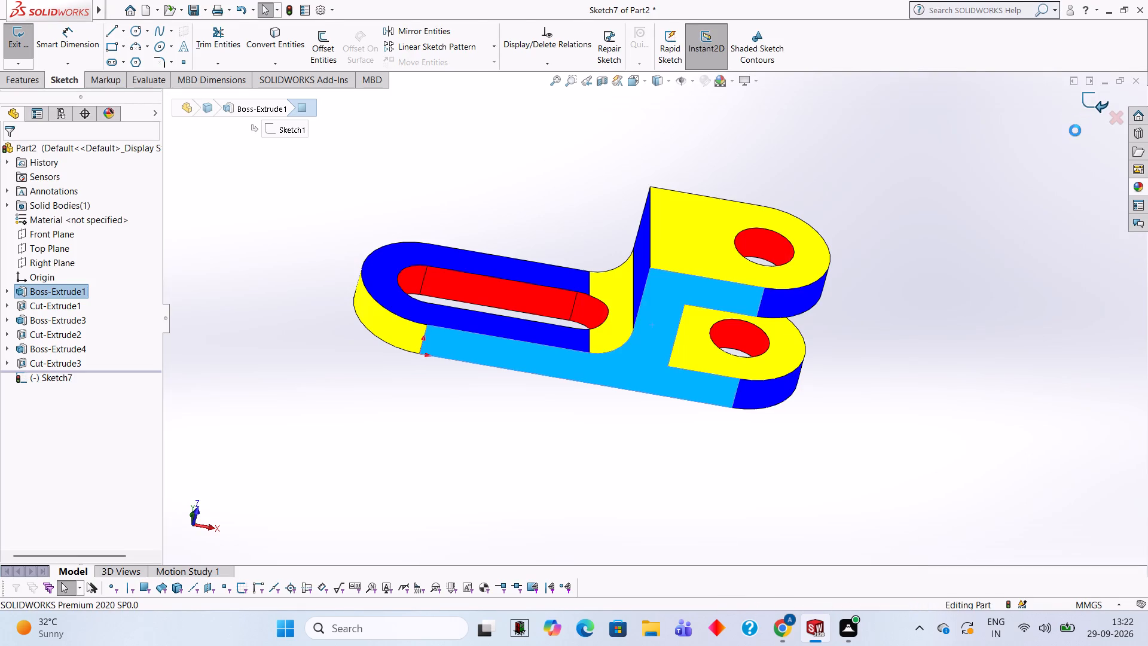
# Save the part as BBBBB in the Documents folder, in SOLIDWORKS Part format.
pyautogui.moveTo(923, 240); pyautogui.dragTo(897, 227, button='middle')
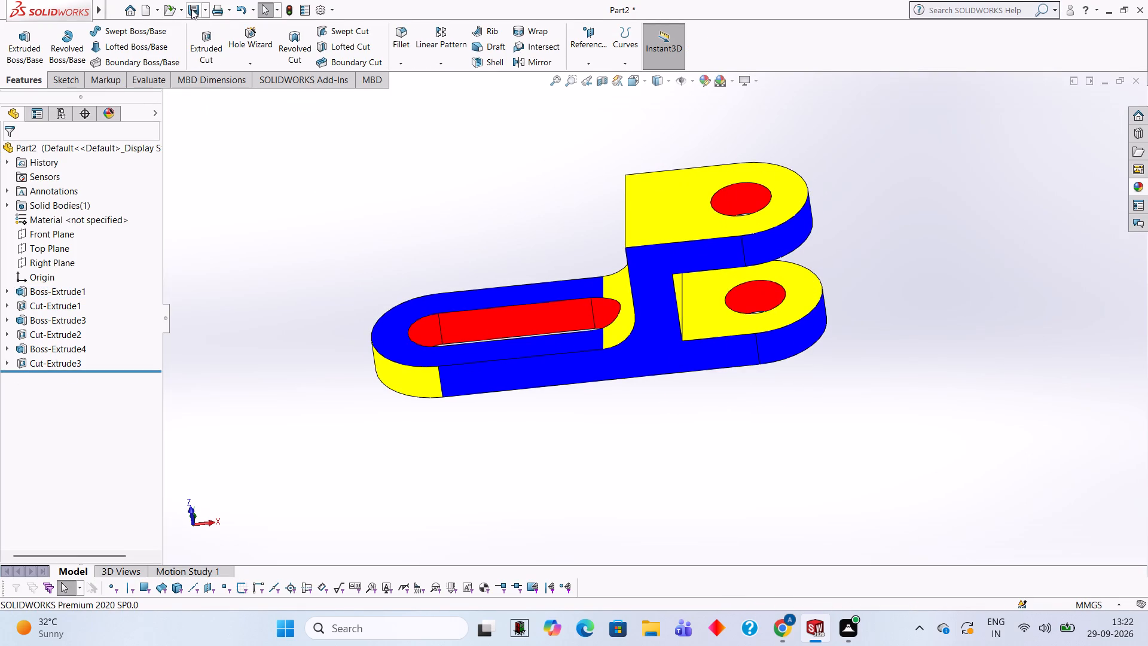
pyautogui.hotkey('ctrl', 's')
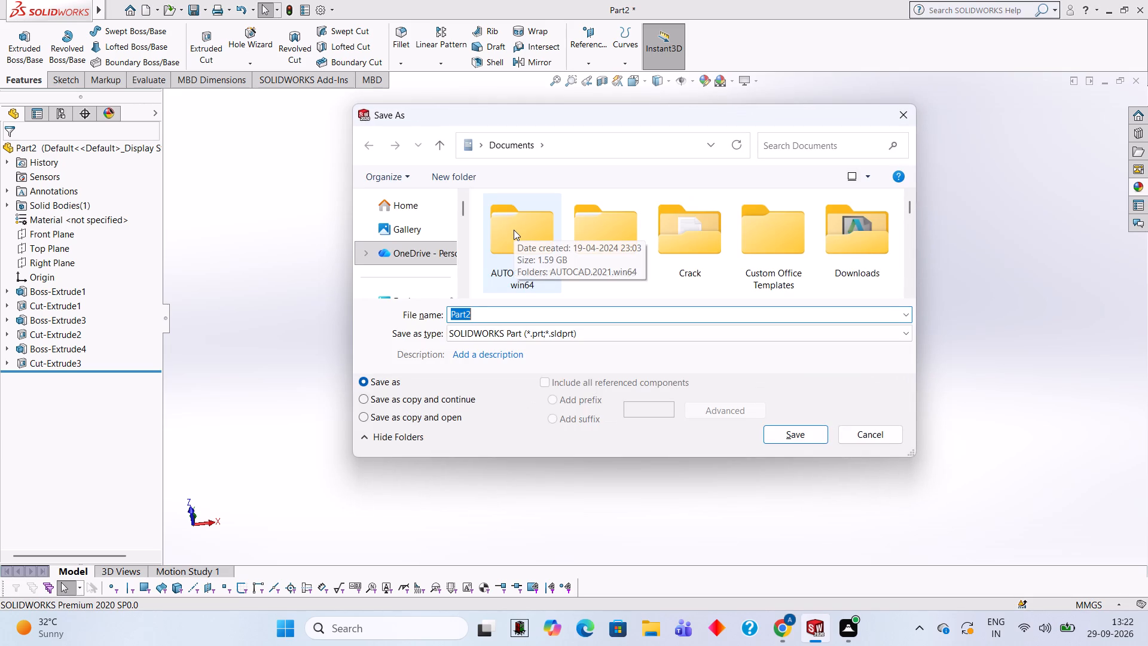
pyautogui.write('BBBBB')
pyautogui.press('Return')
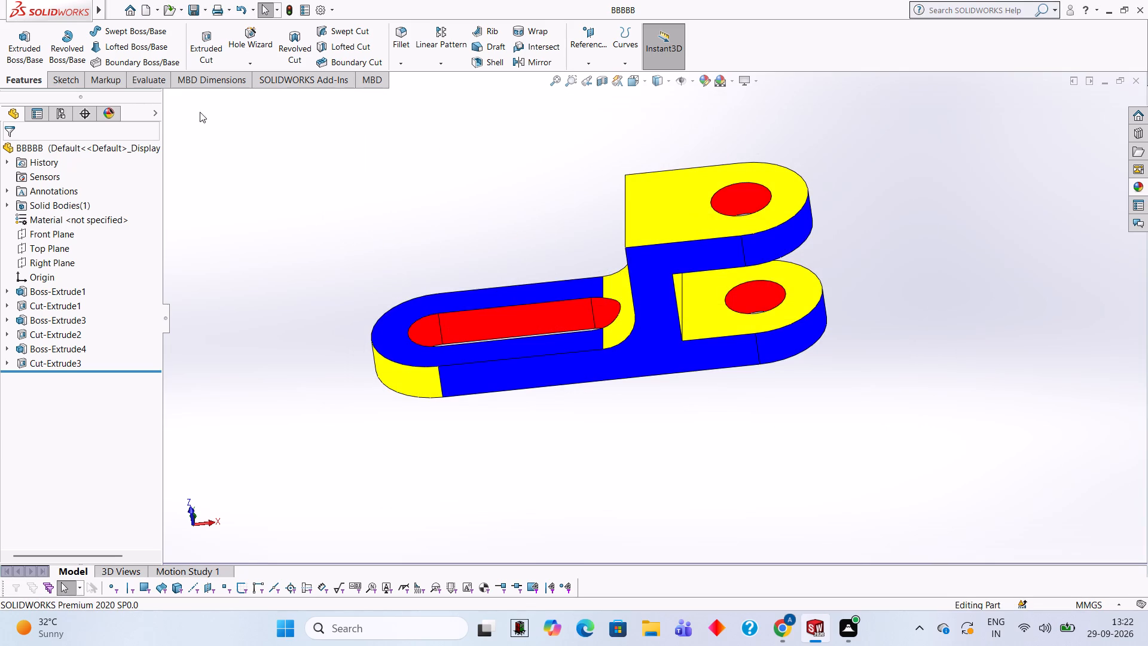
# Save a copy of the bracket as an Adobe PDF named BBBBB in the Documents folder.
pyautogui.click(202, 8)
pyautogui.click(212, 48)
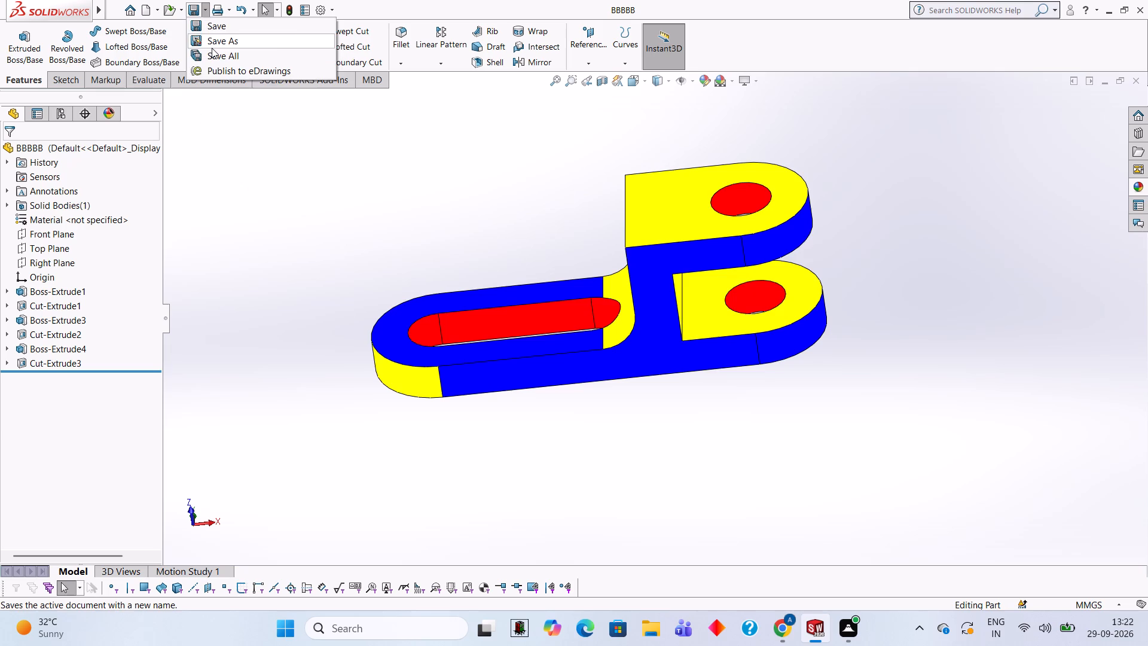
pyautogui.click(697, 331)
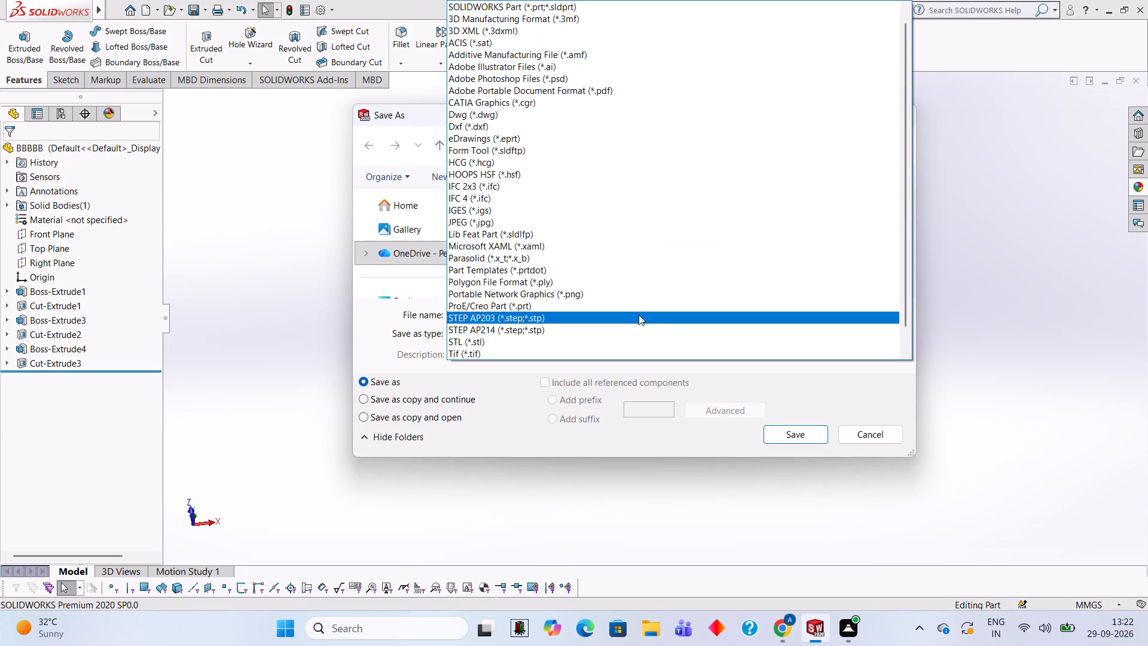
pyautogui.click(609, 88)
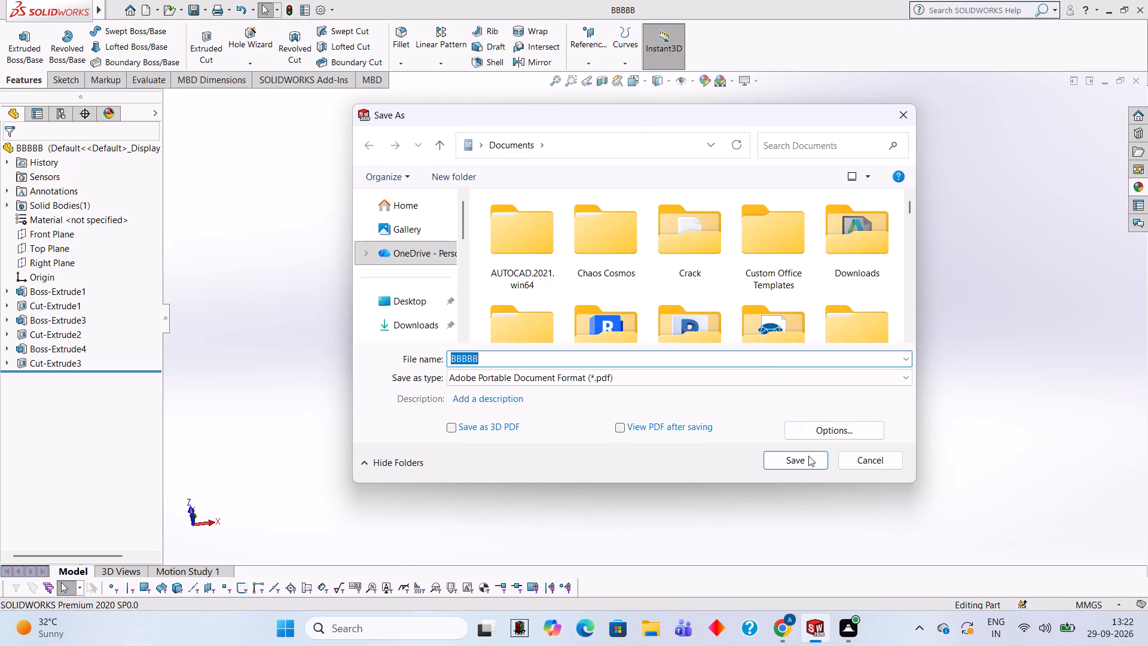
pyautogui.click(808, 459)
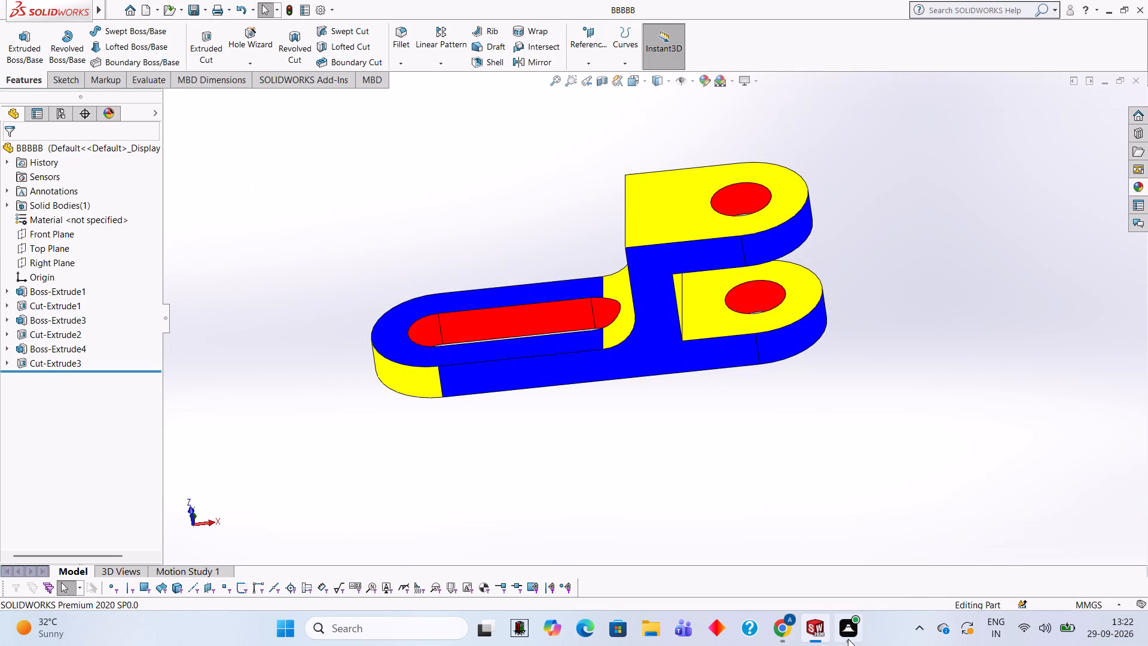